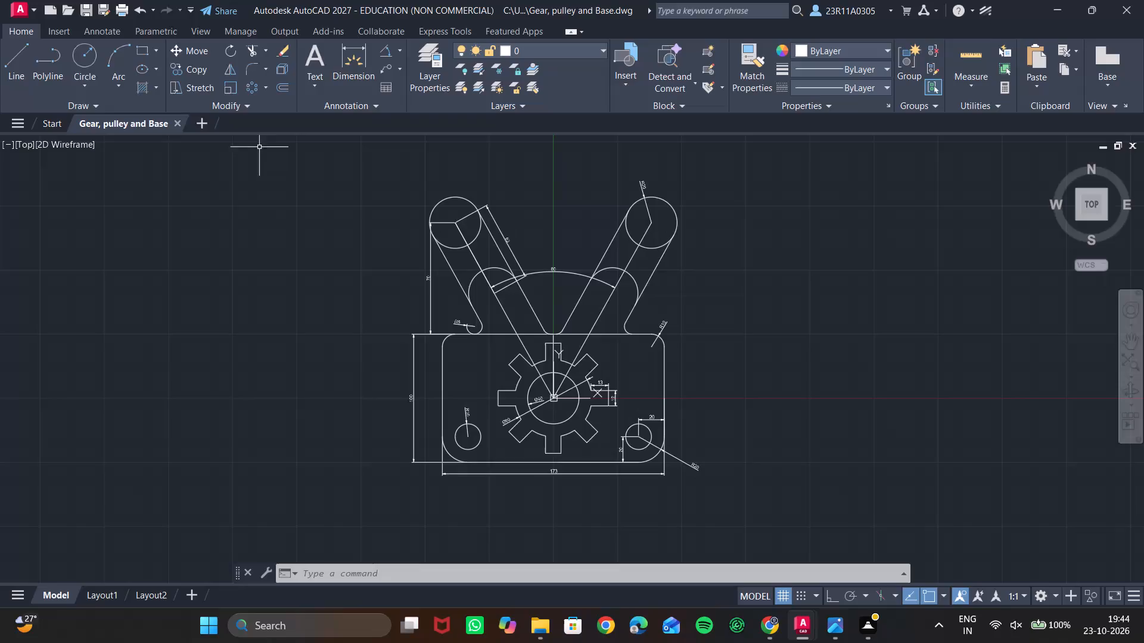
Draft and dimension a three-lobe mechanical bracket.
Start a new blank drawing and close the Gear, pulley and Base drawing.
left_click(194, 121)
left_click(168, 121)
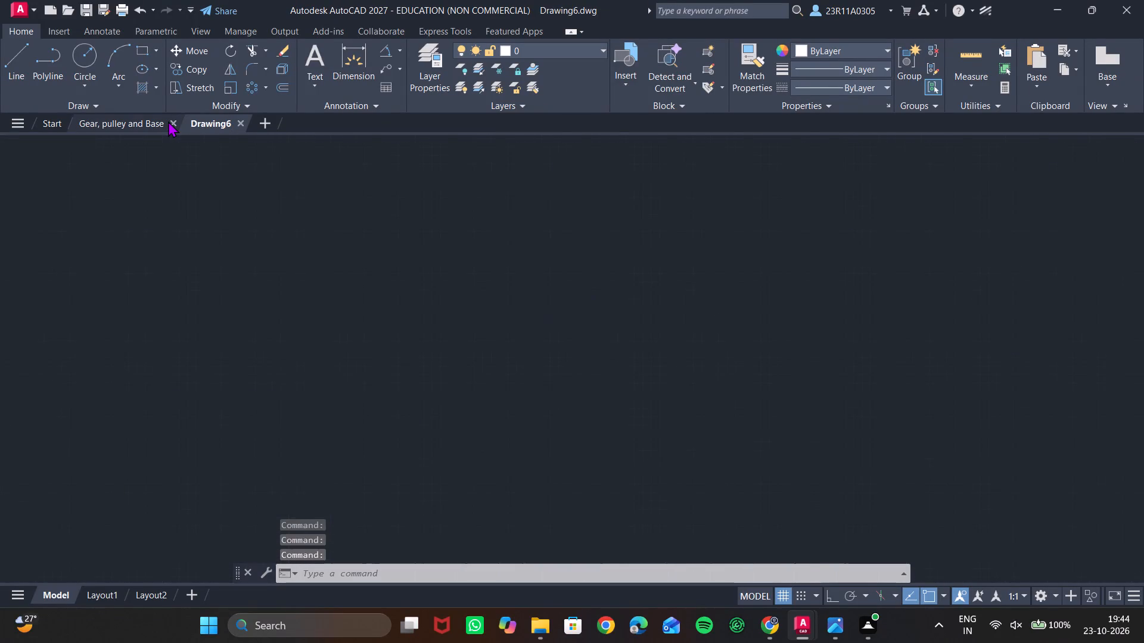
left_click(181, 123)
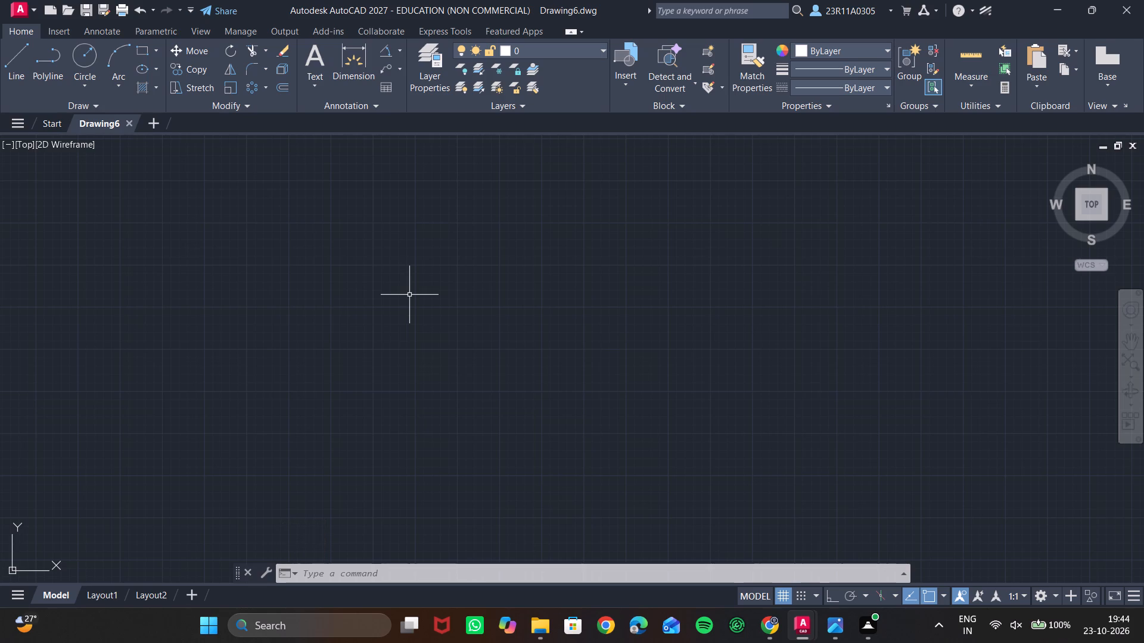
Examine the plate dimensions in reference image IMG-20261003-WA0212.jpg in Photos, and return to the blank AutoCAD drawing.
left_click(827, 619)
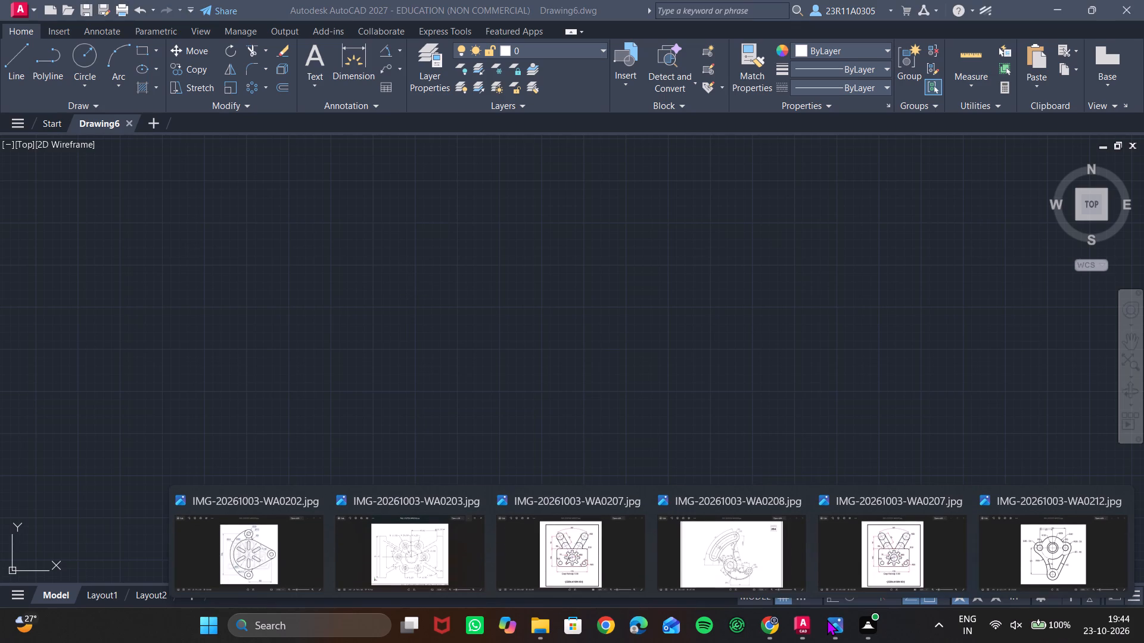
left_click(1014, 562)
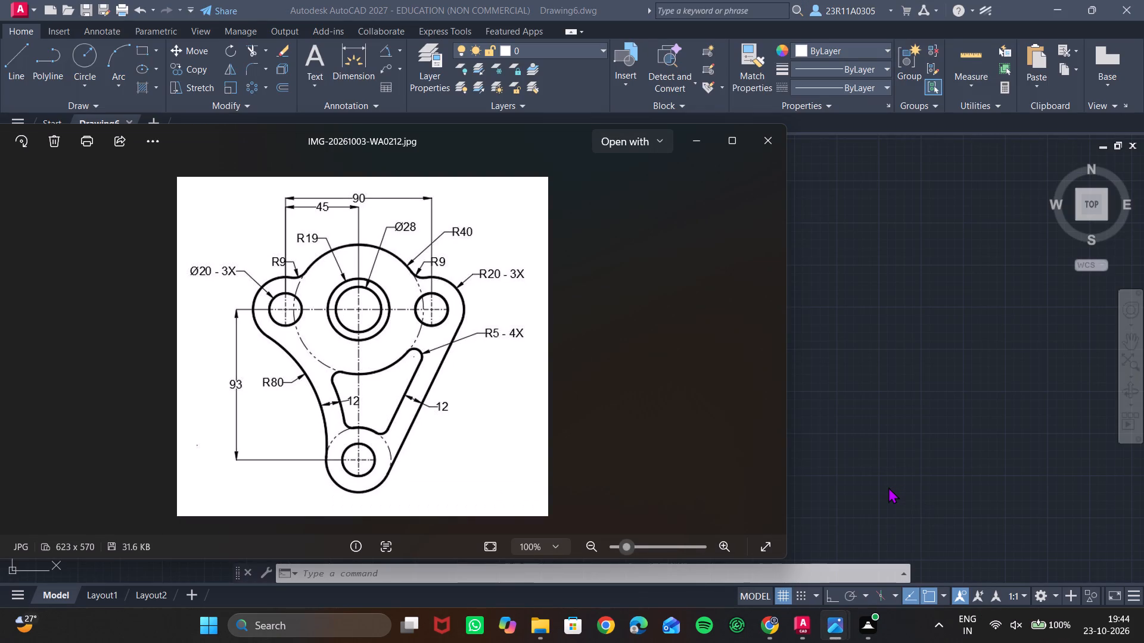
left_click(937, 449)
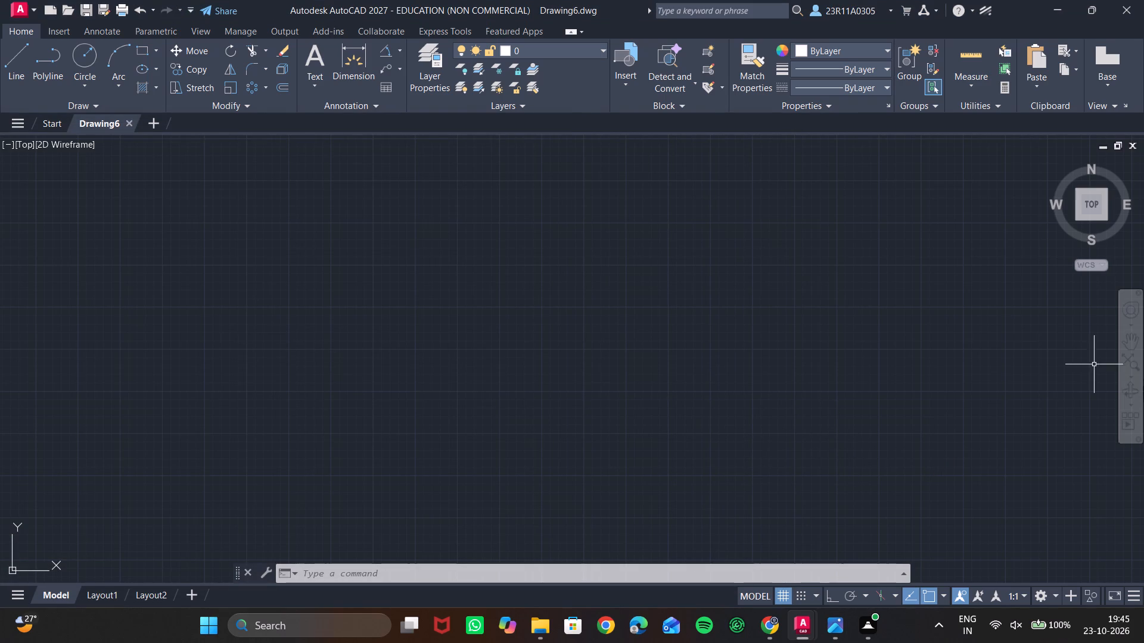
Draw a circle of diameter 28 centred at the origin using the Center, Diameter method.
left_click(1132, 361)
middle_click_drag(452, 460, 627, 279)
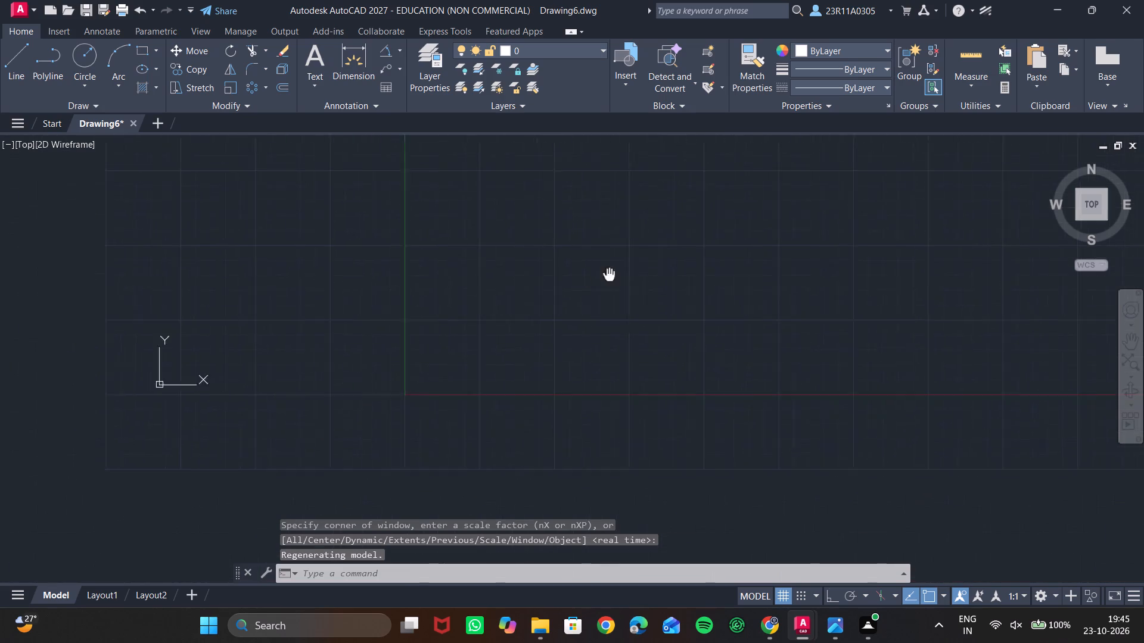
middle_click_drag(627, 279, 810, 322)
left_click(95, 60)
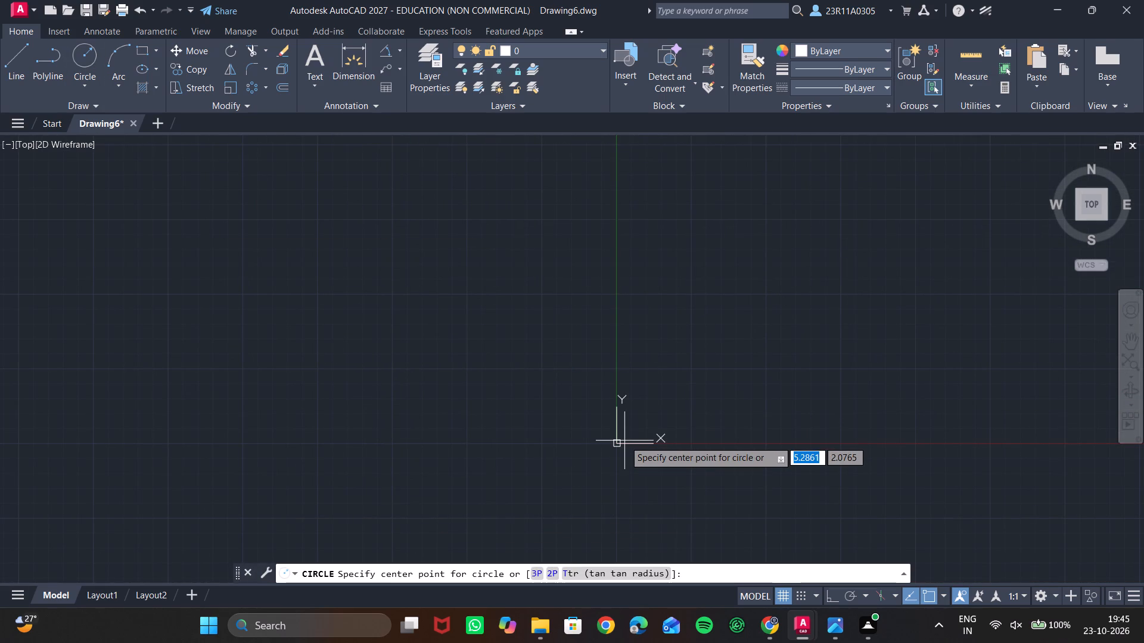
left_click(79, 89)
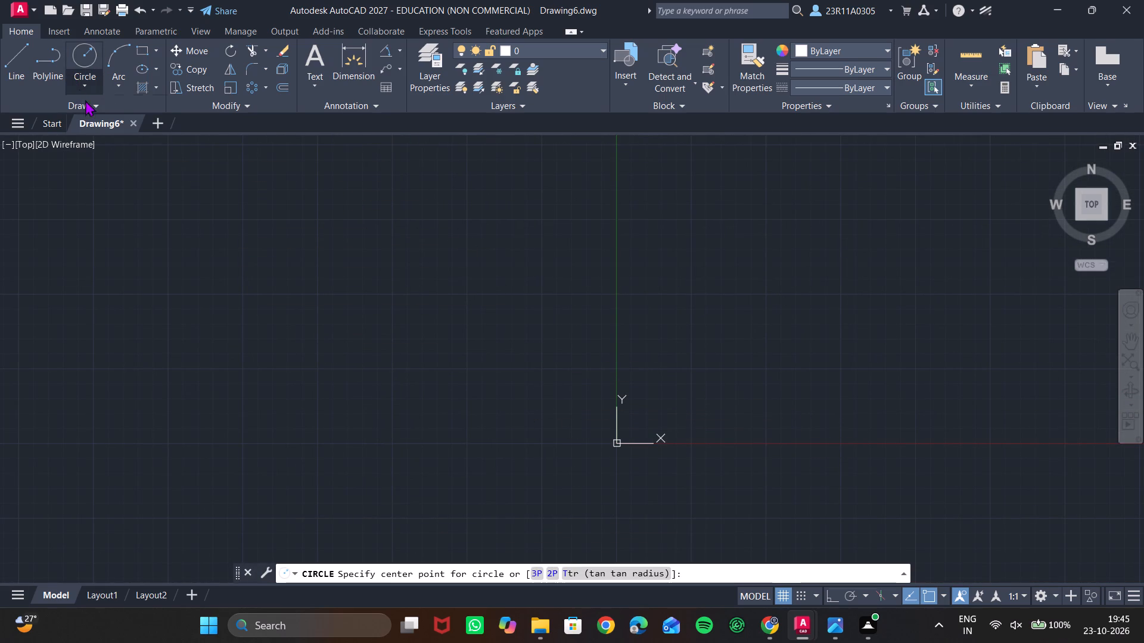
left_click(108, 142)
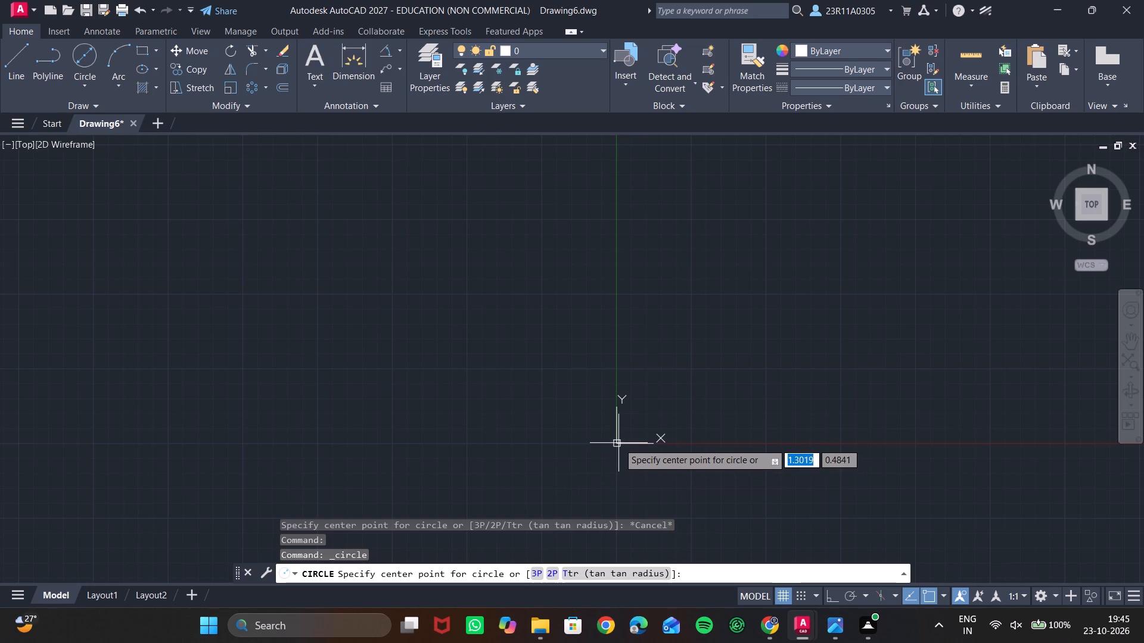
key("0")
key("Return")
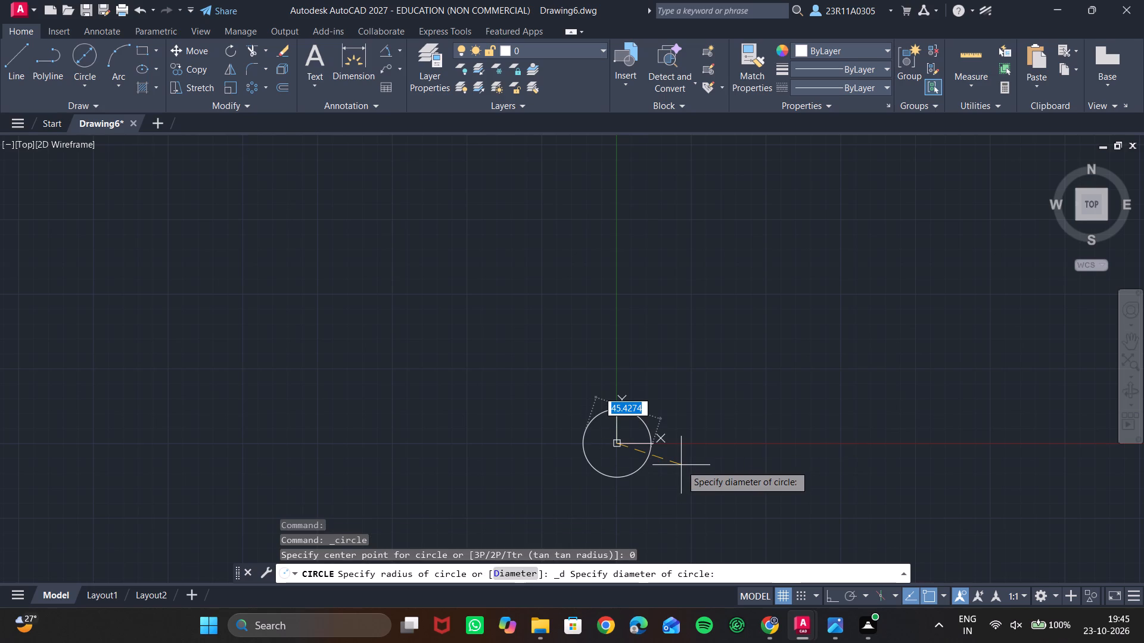
type("28")
key("Return")
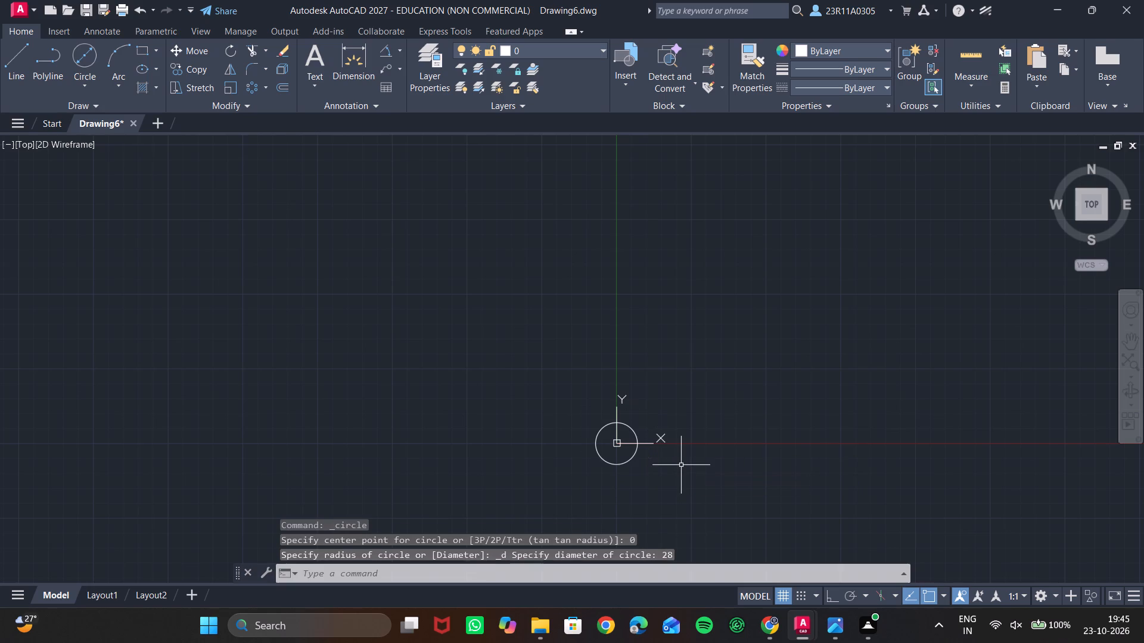
Draw a concentric circle of radius 19 centred at the origin using the Center, Radius method.
scroll(681, 465, "up", 3)
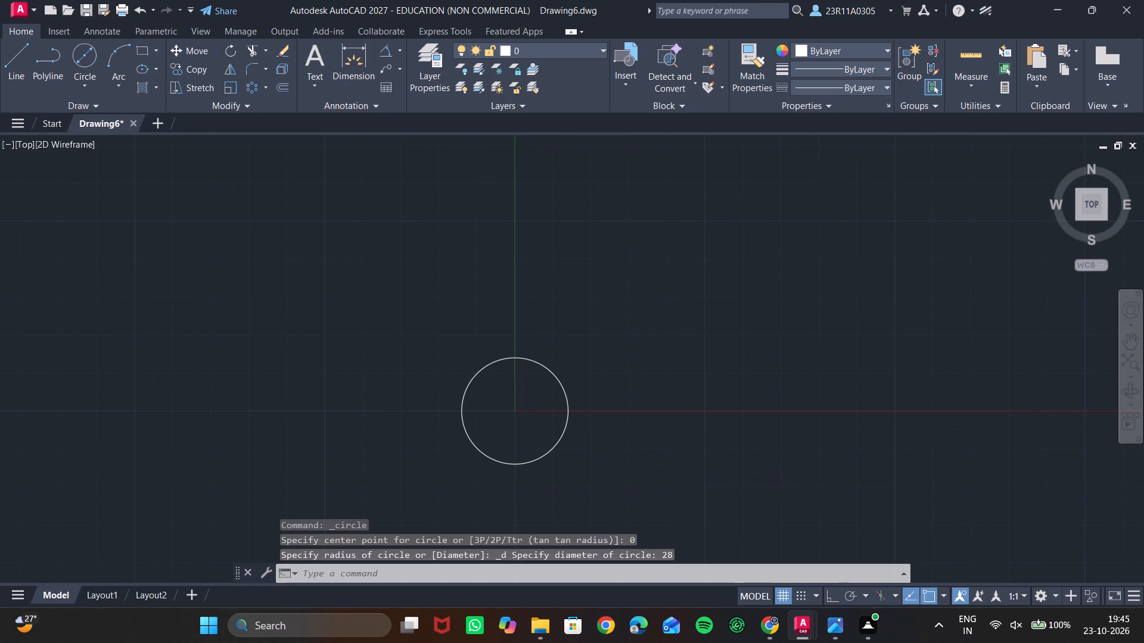
middle_click_drag(686, 465, 855, 465)
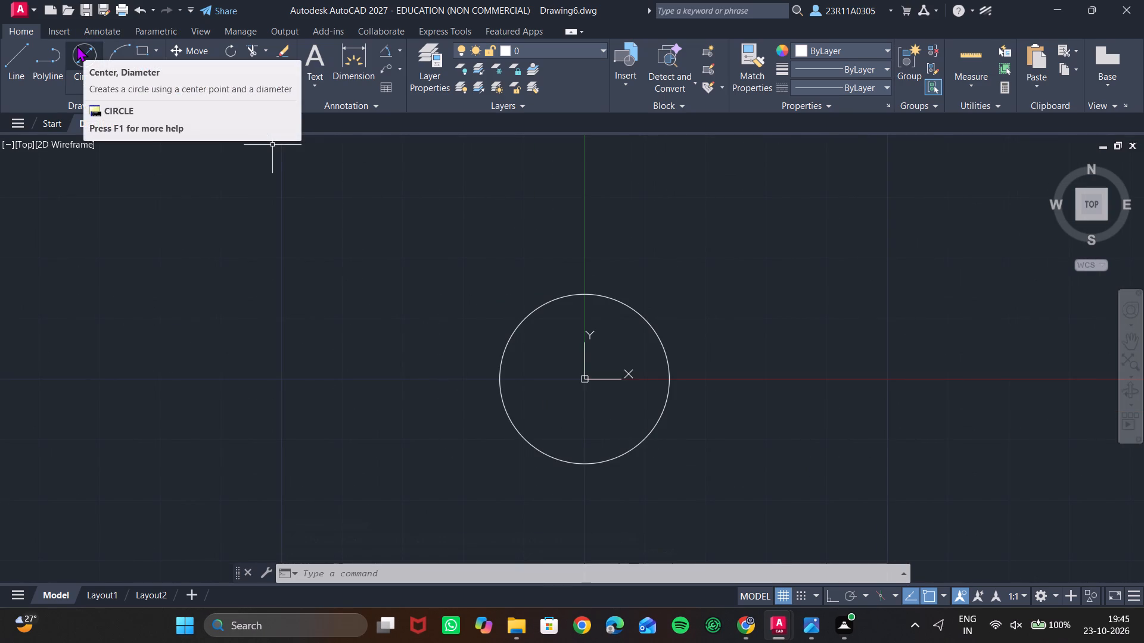
left_click(80, 76)
left_click(108, 100)
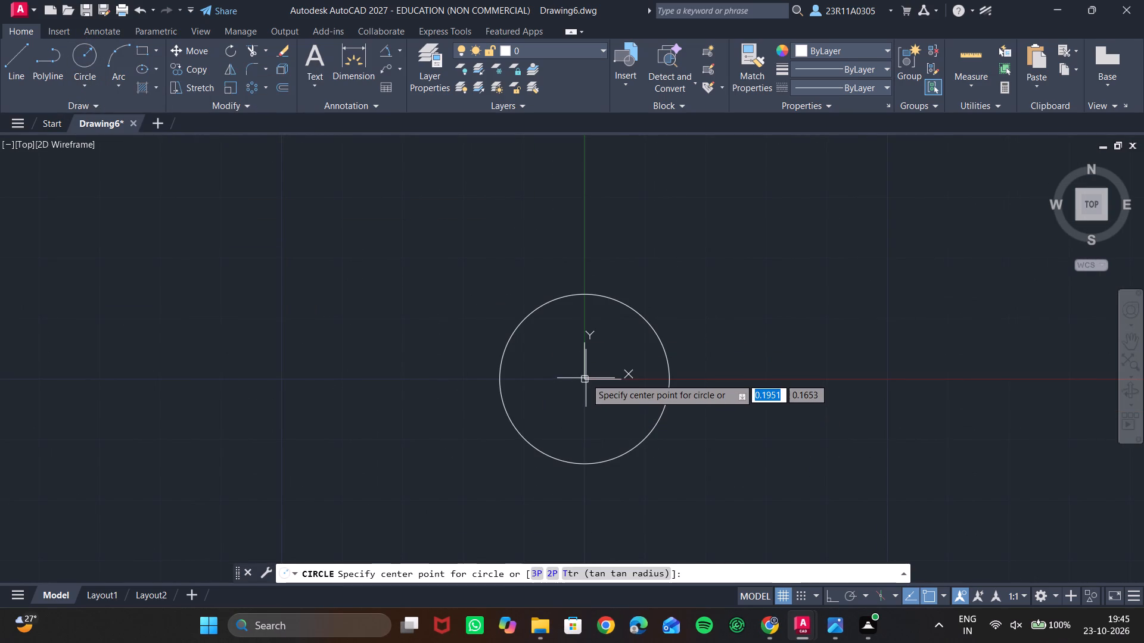
key("0")
key("Return")
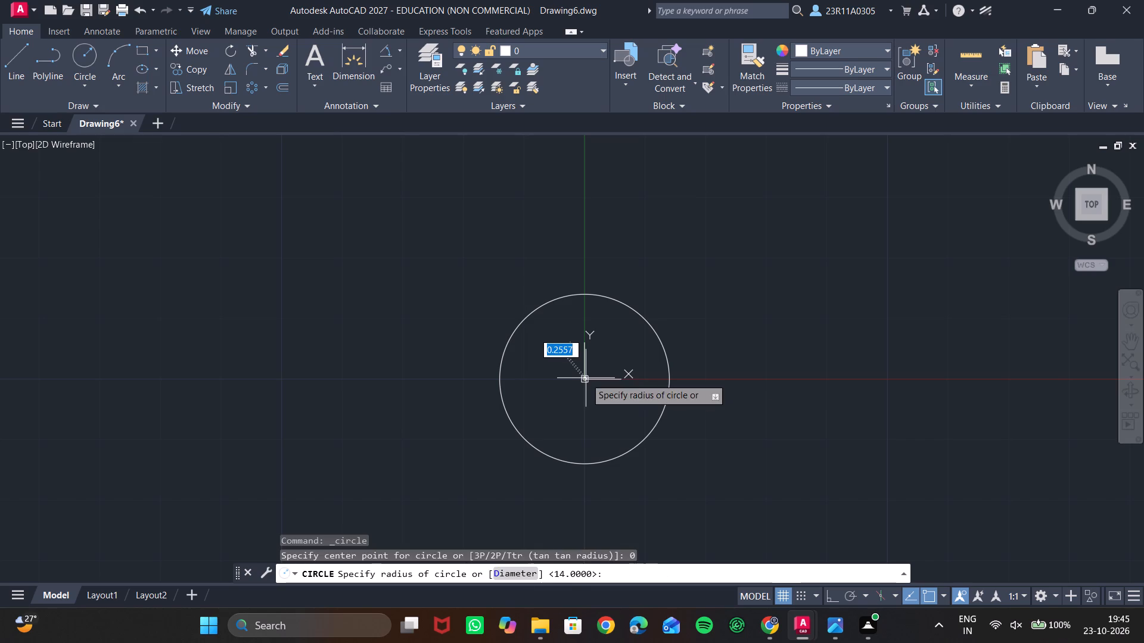
type("19")
key("Return")
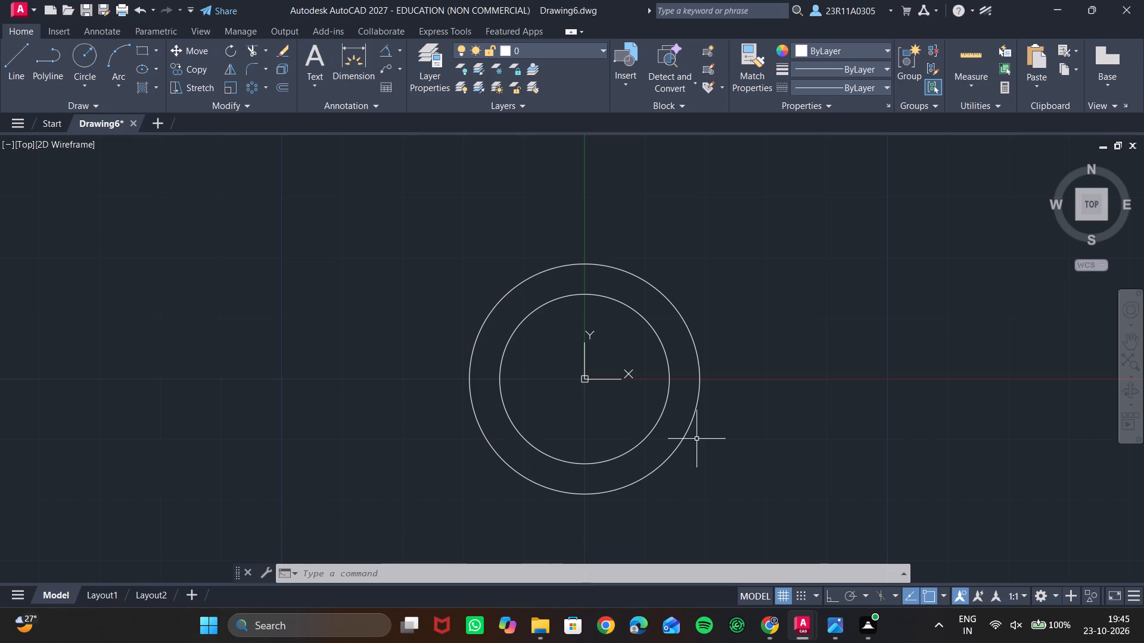
Draw a third concentric circle of radius 40 centred at the origin.
left_click(82, 52)
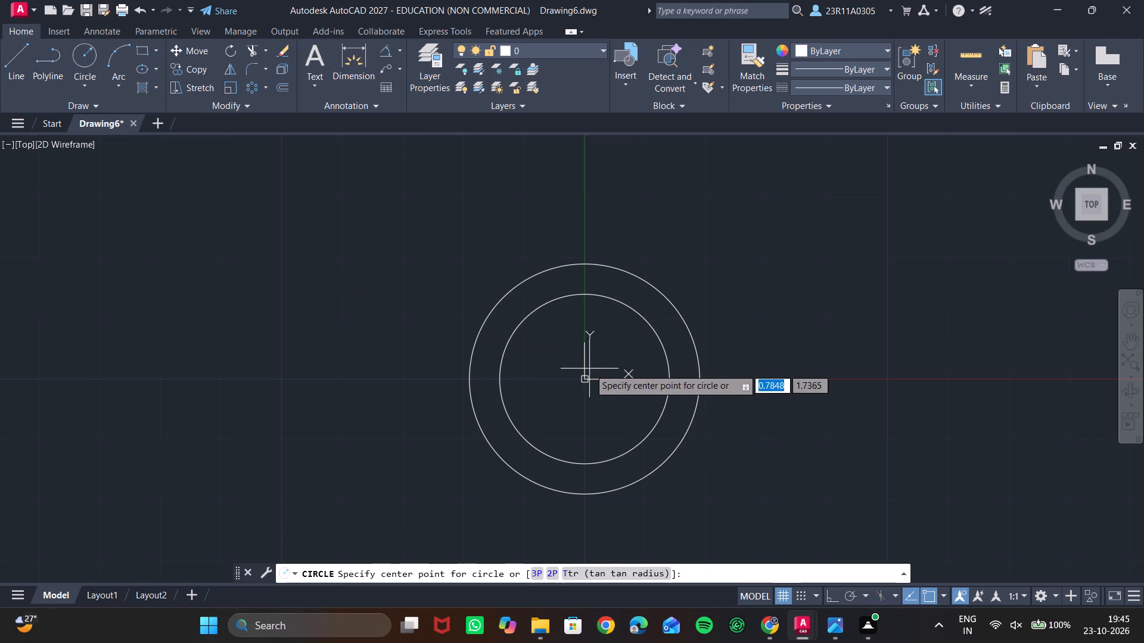
key("0")
key("Return")
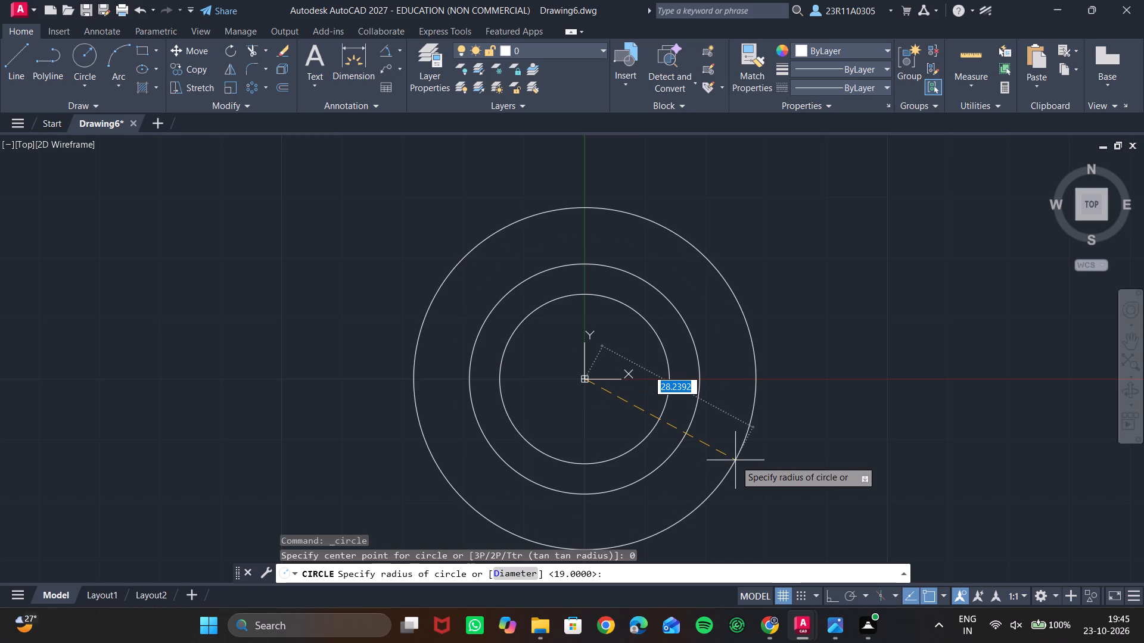
type("40")
key("Return")
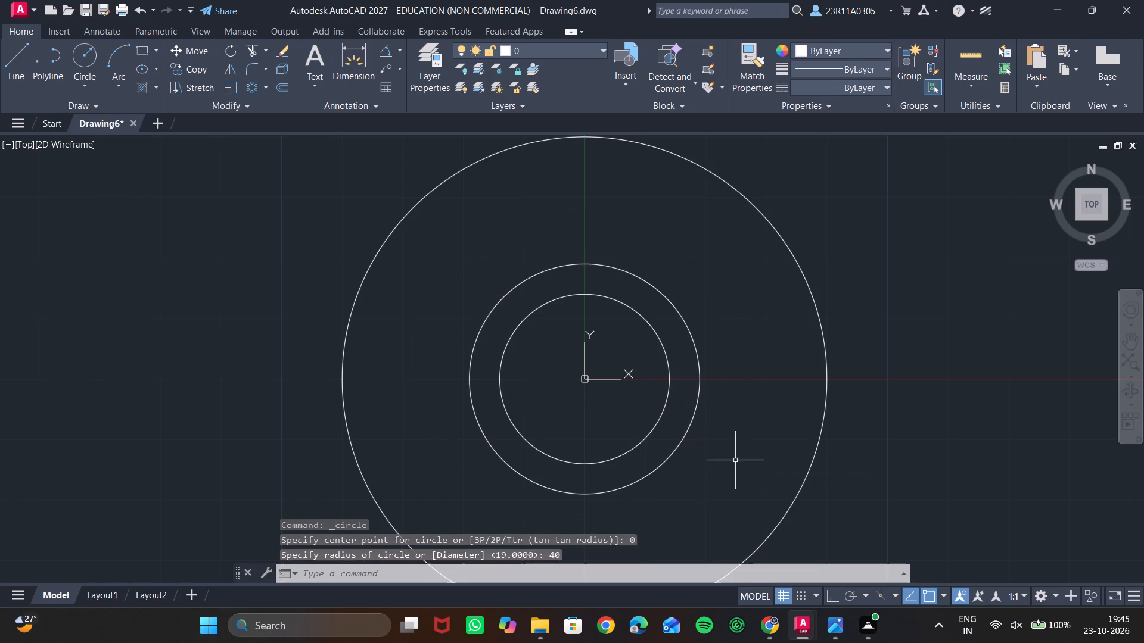
scroll(735, 460, "up", 2)
scroll(735, 460, "down", 1)
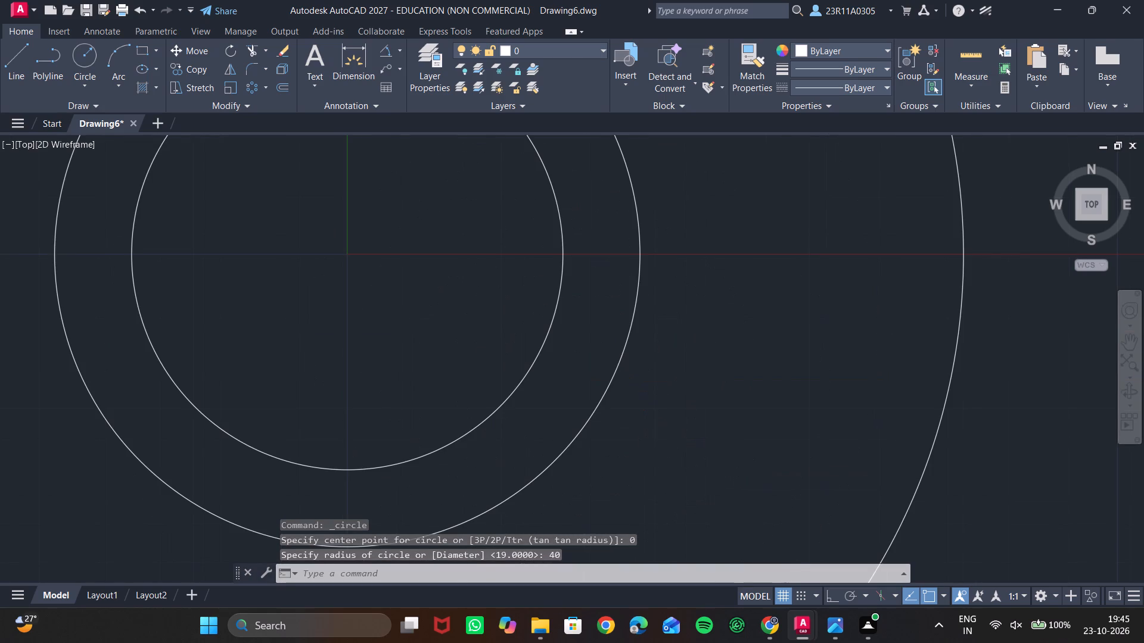
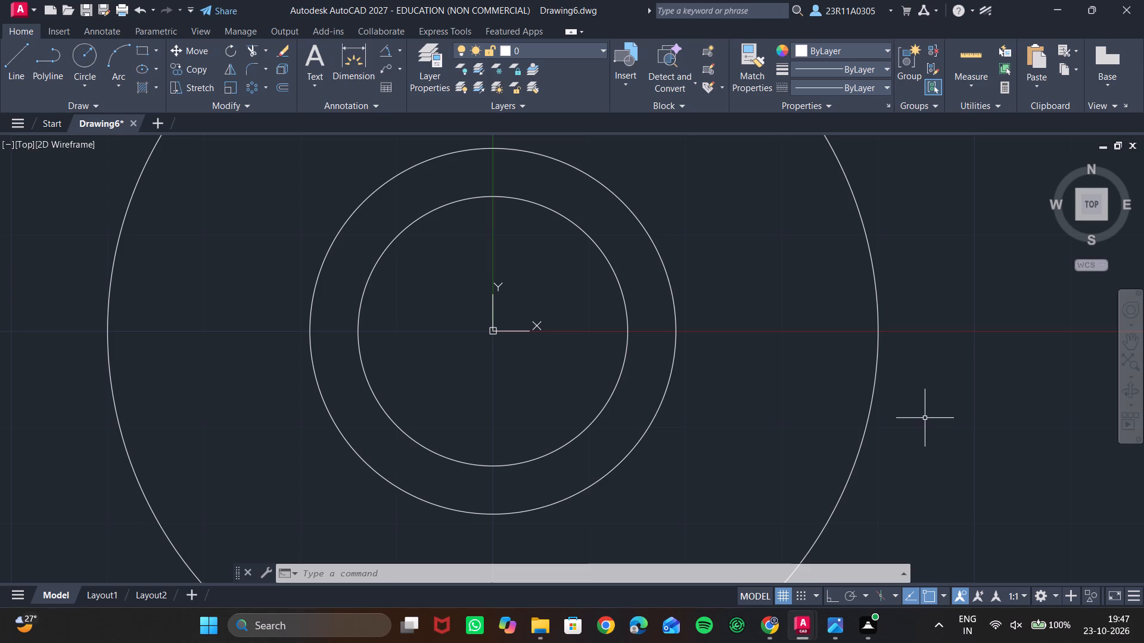
With Ortho mode on, draw a 45-unit horizontal line from the origin in the negative X direction.
scroll(736, 252, "up", 1)
scroll(736, 283, "down", 3)
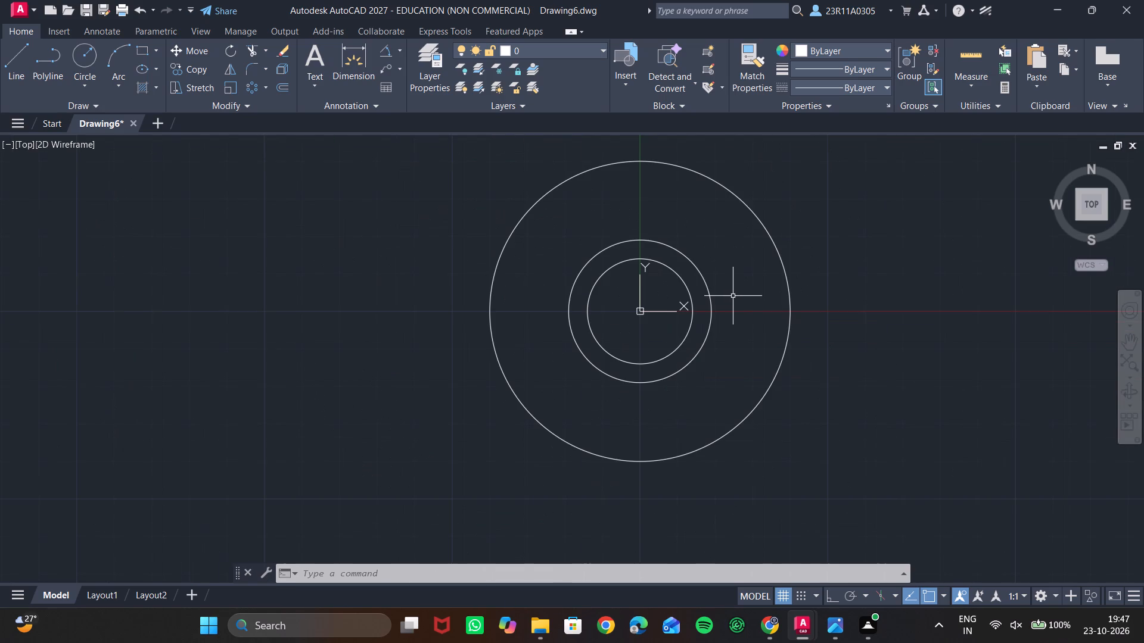
middle_click_drag(736, 295, 710, 316)
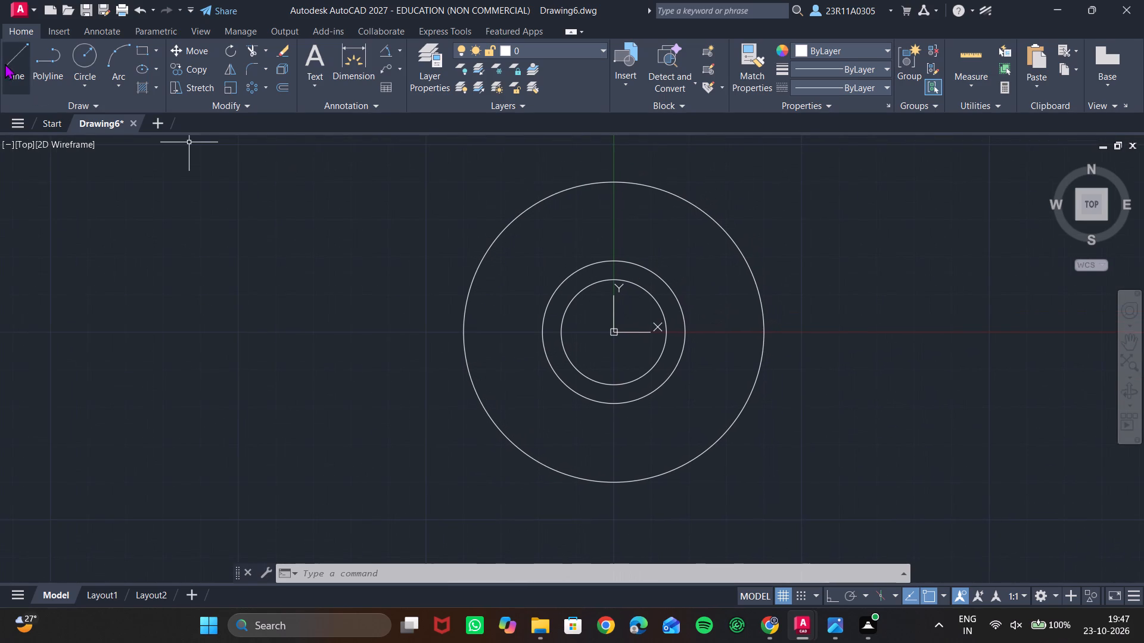
left_click(8, 62)
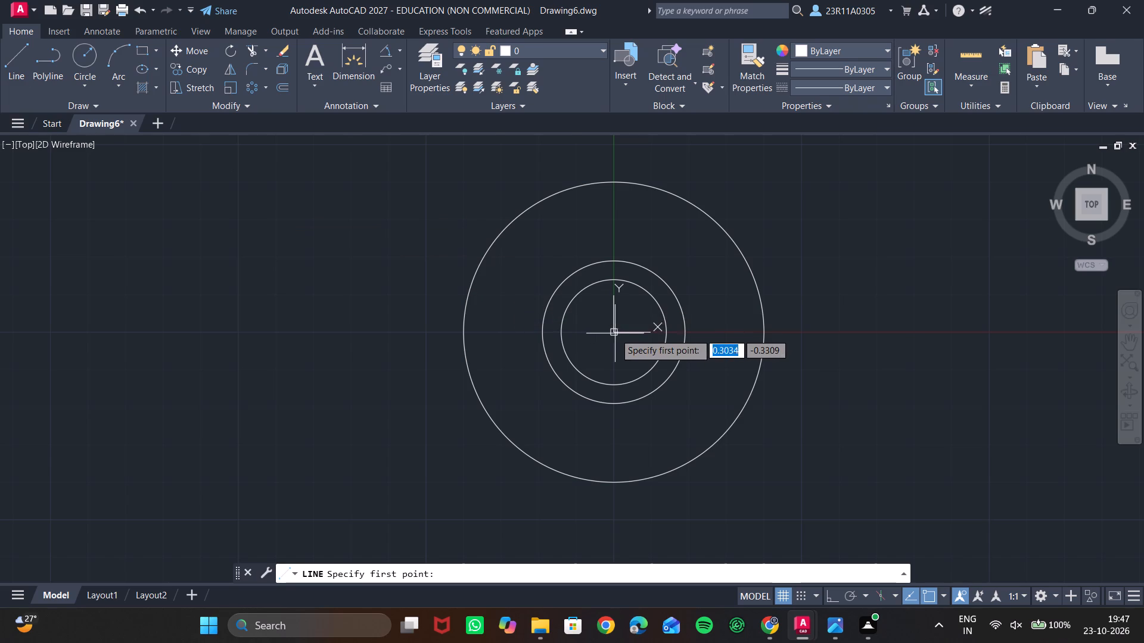
key("0")
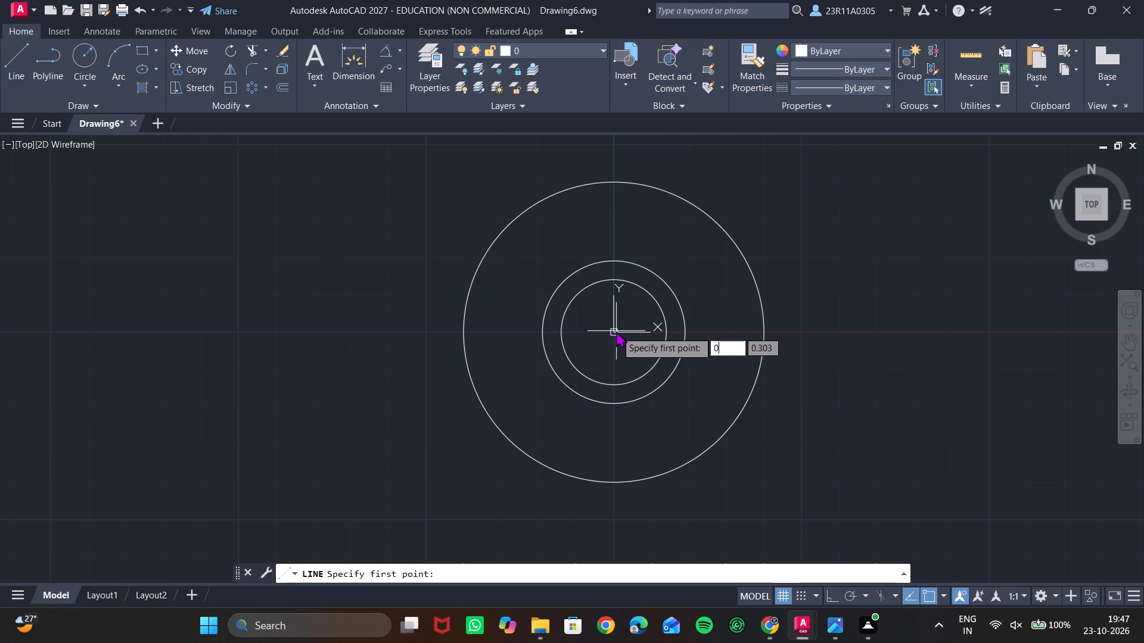
left_click(832, 596)
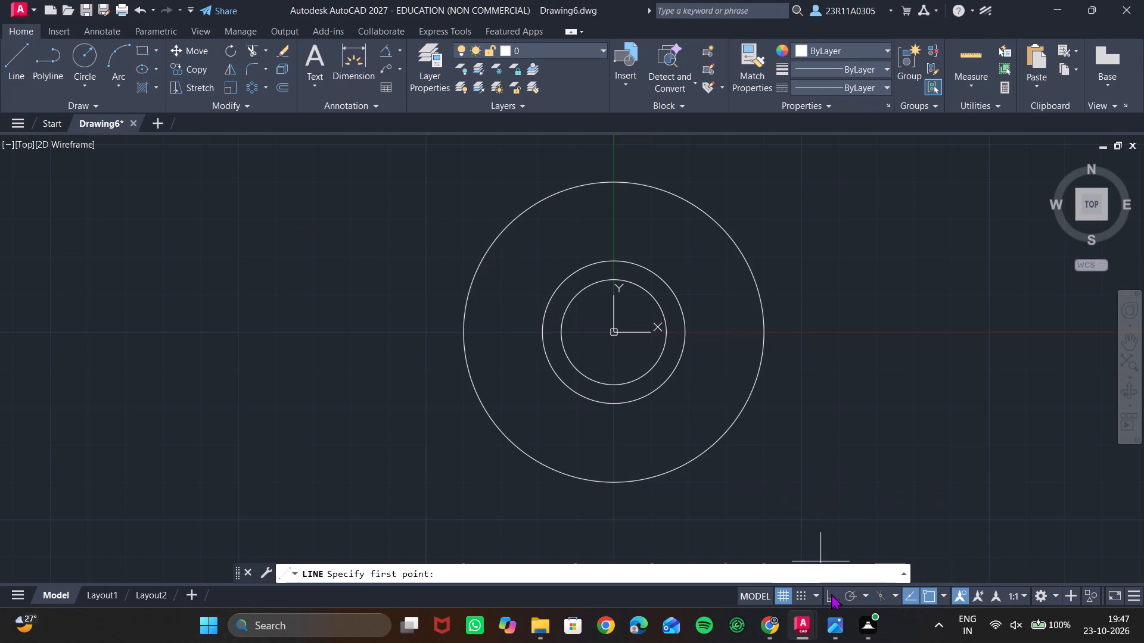
left_click(831, 594)
left_click(930, 593)
left_click(930, 593)
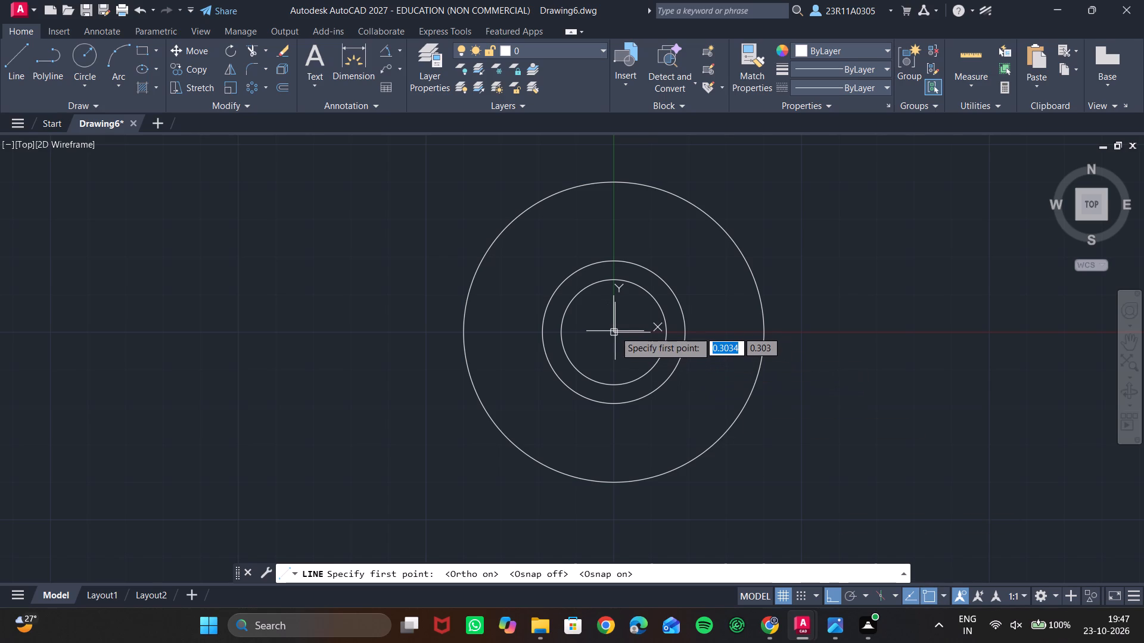
key("0")
key("Return")
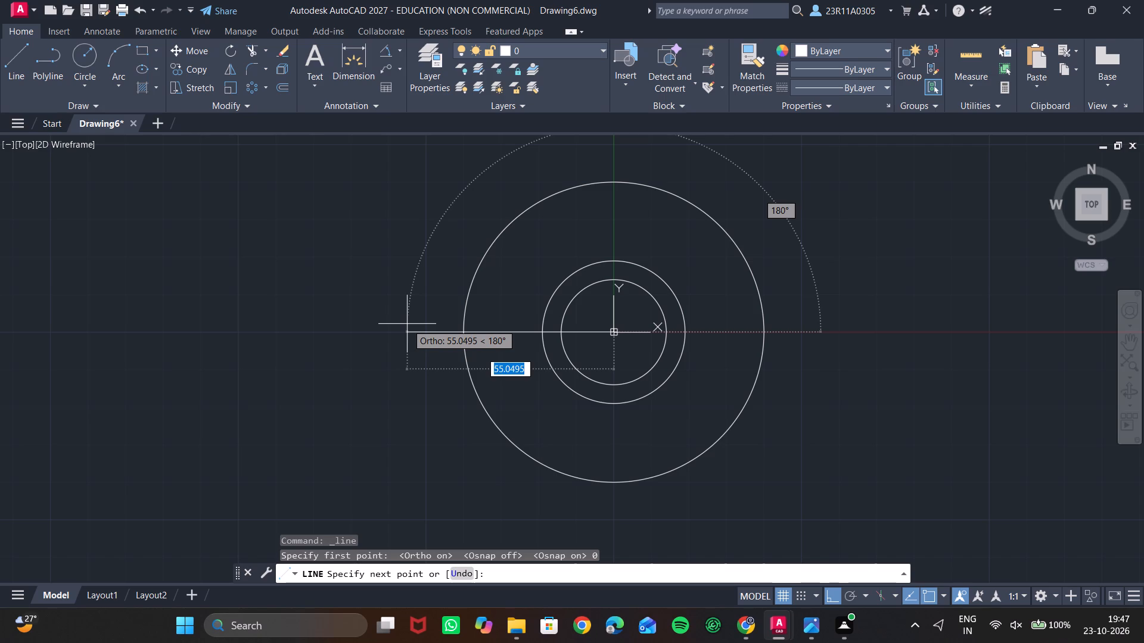
type("45")
key("Return")
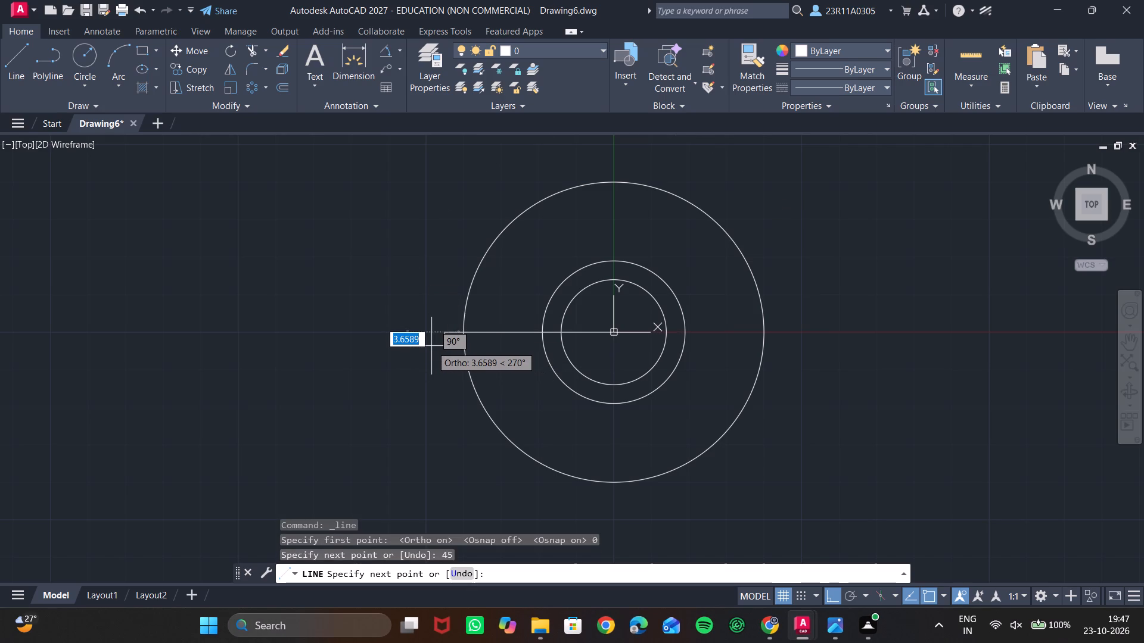
key("Escape")
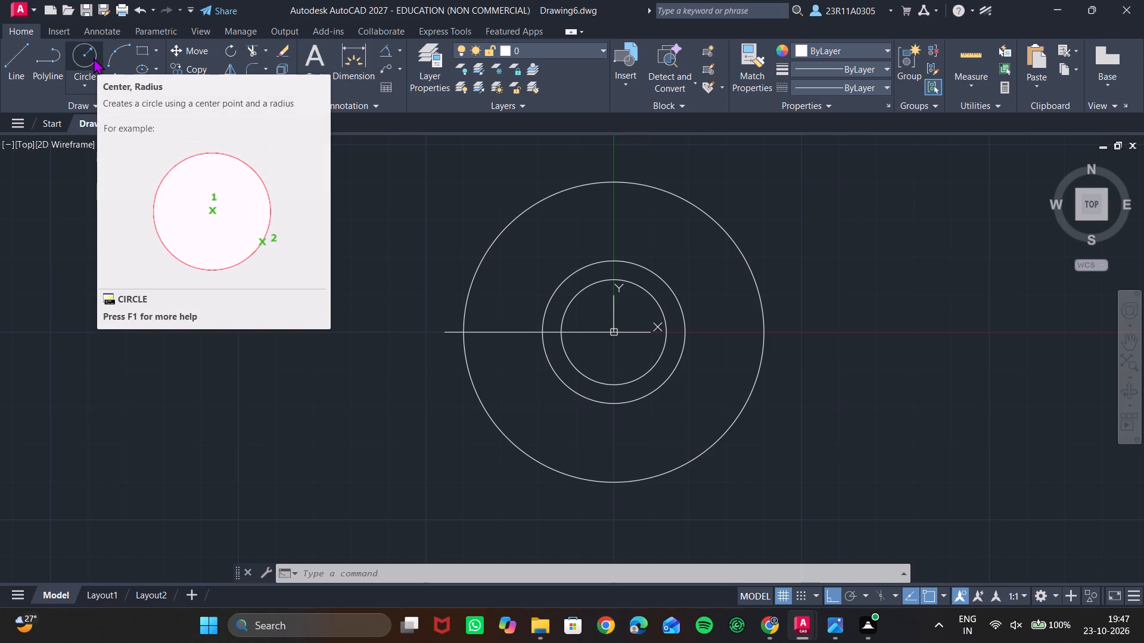
Draw a circle of diameter 20 centred on the line's outer end using the Center, Diameter method.
left_click(87, 80)
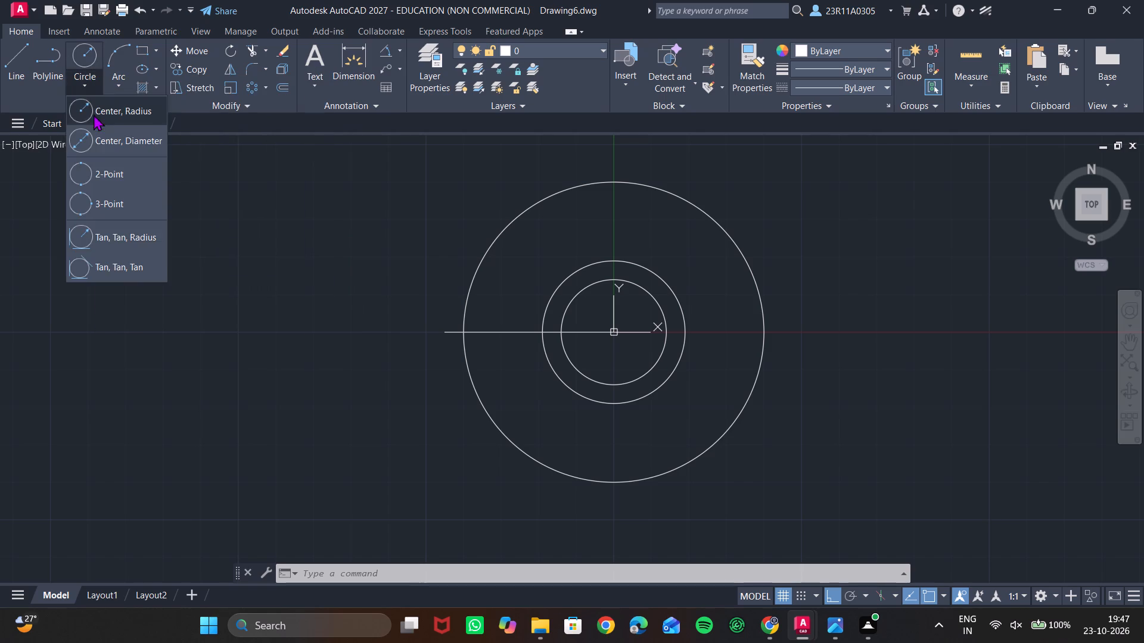
left_click(95, 130)
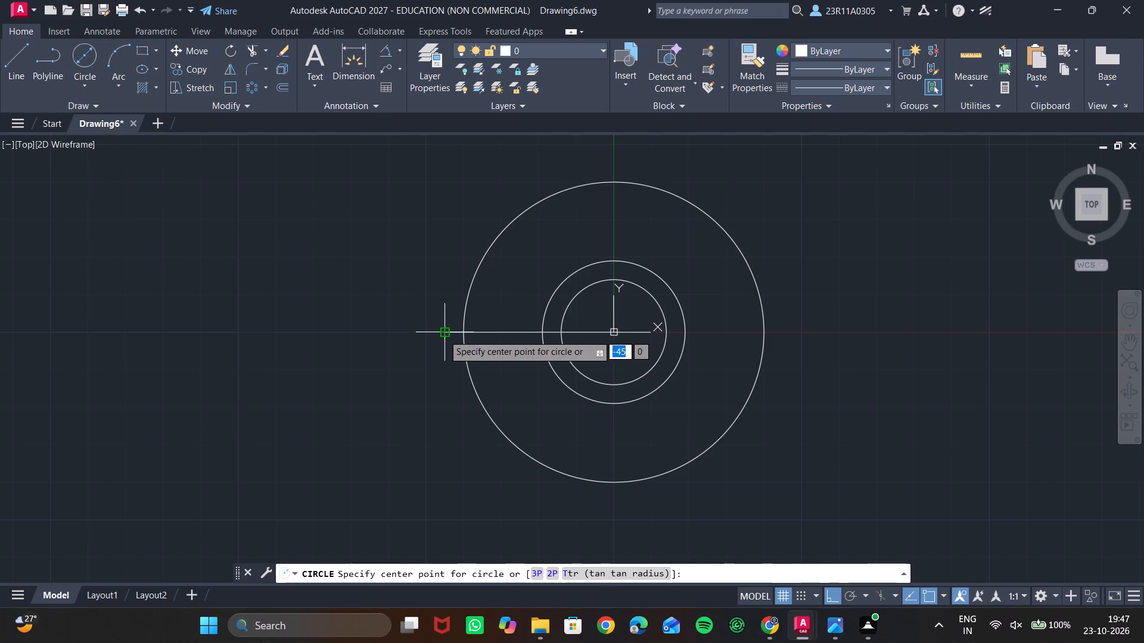
left_click(443, 335)
type("20")
key("Return")
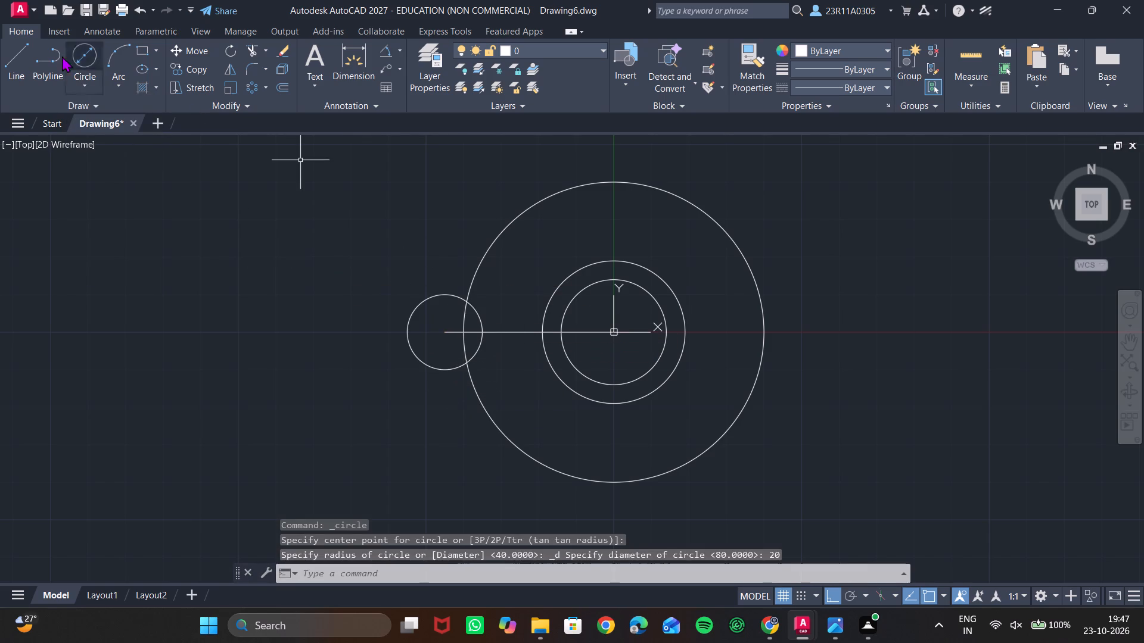
Draw a 45-unit horizontal line from the origin in the positive X direction.
left_click(27, 51)
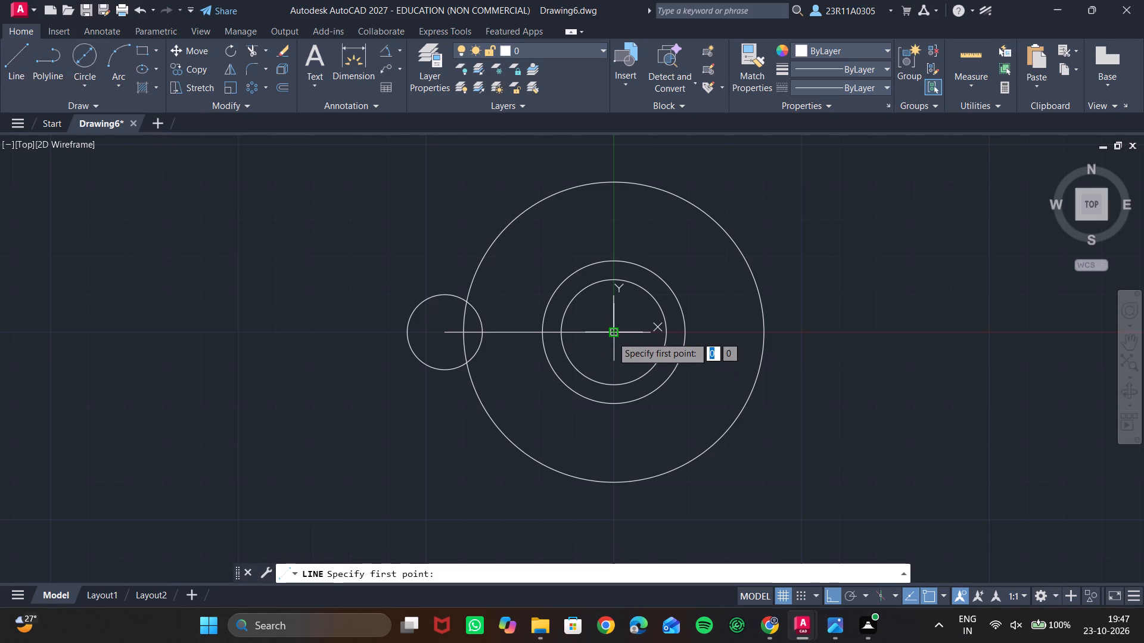
left_click(612, 336)
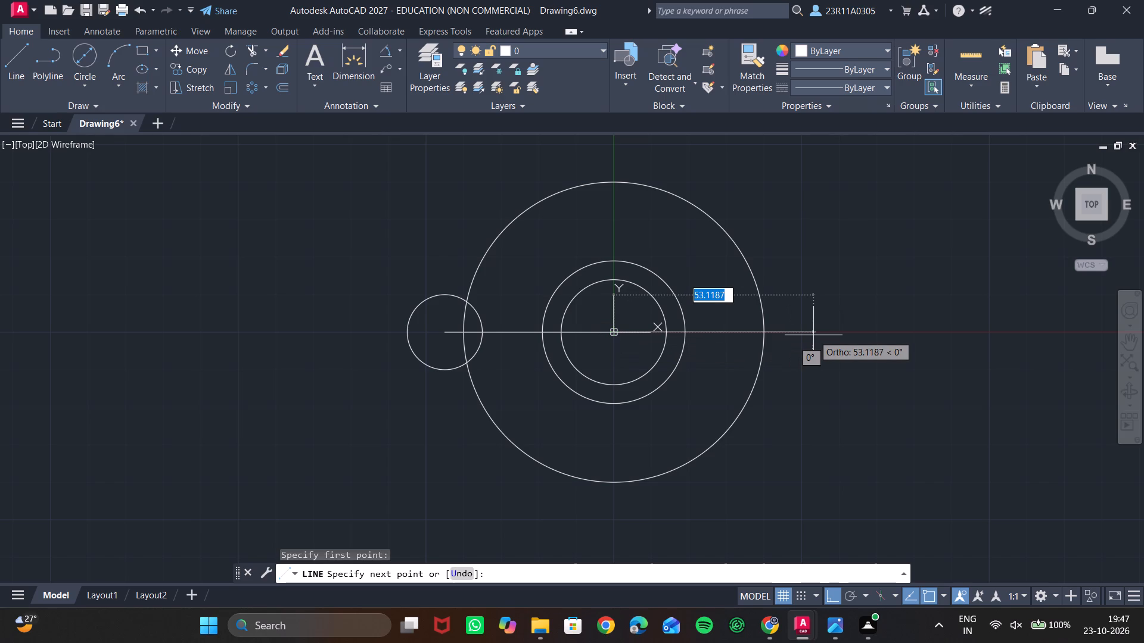
type("45")
key("Return")
key("Escape")
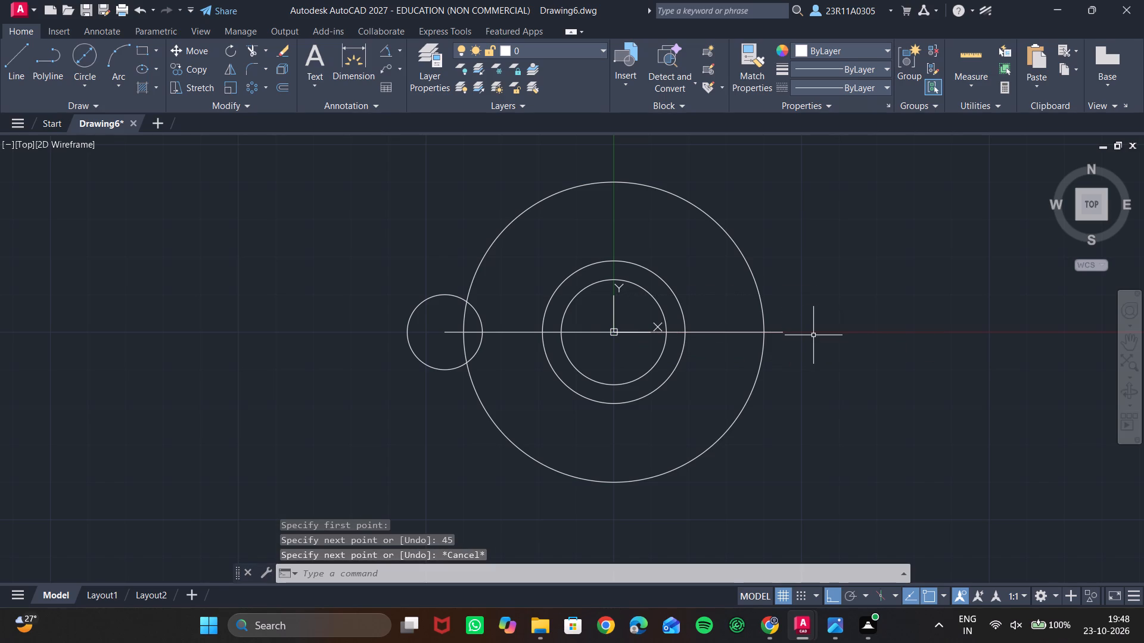
Draw a circle of diameter 20 centred on the outer end of the positive-X line.
left_click(73, 62)
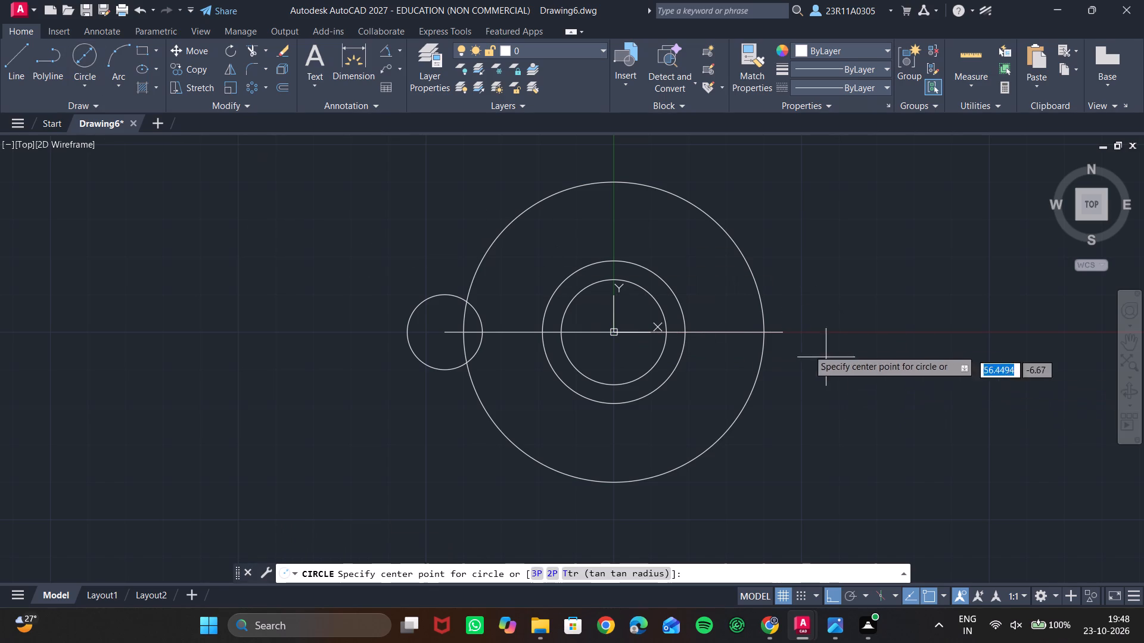
left_click(785, 333)
type("20")
key("Return")
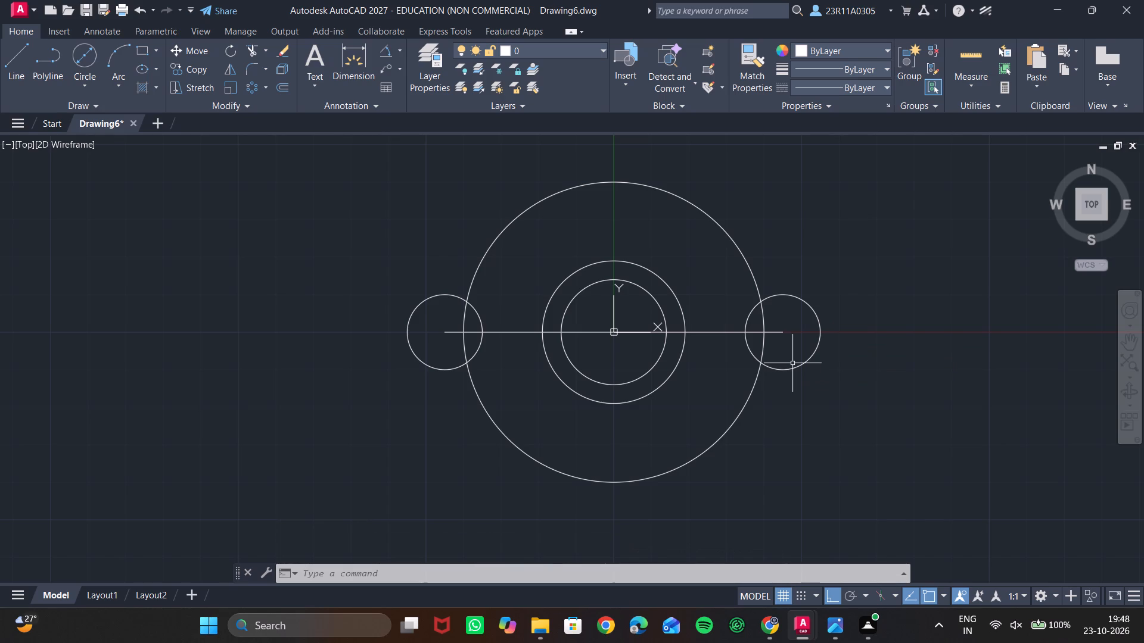
Draw a concentric circle of radius 20 around each of the two diameter-20 circles using the Center, Radius method.
left_click(85, 76)
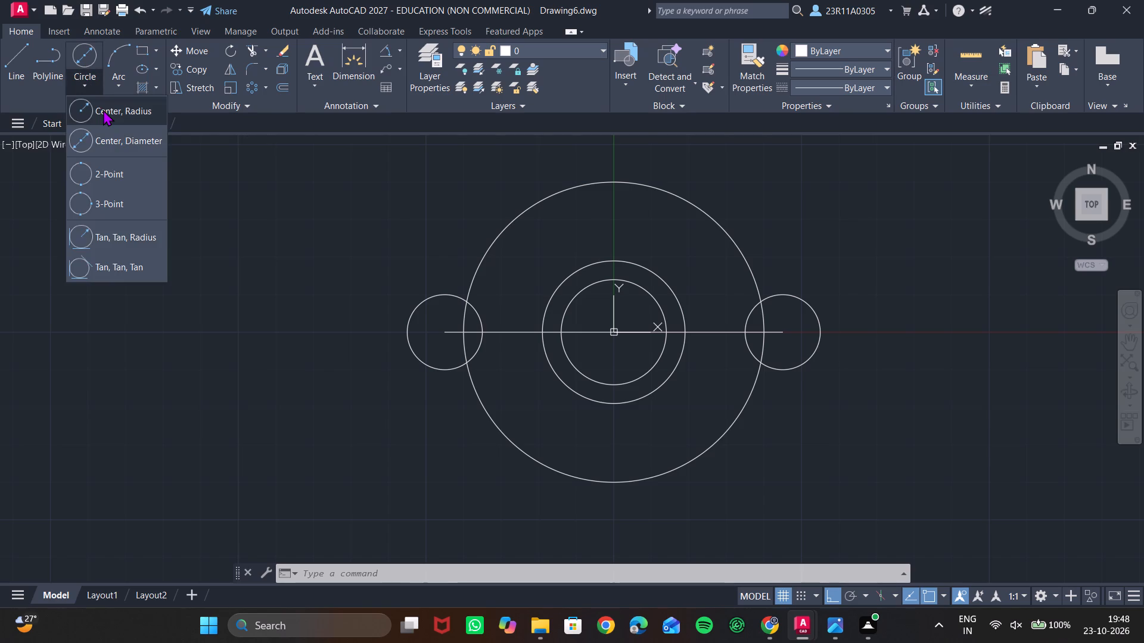
left_click(103, 110)
left_click(441, 330)
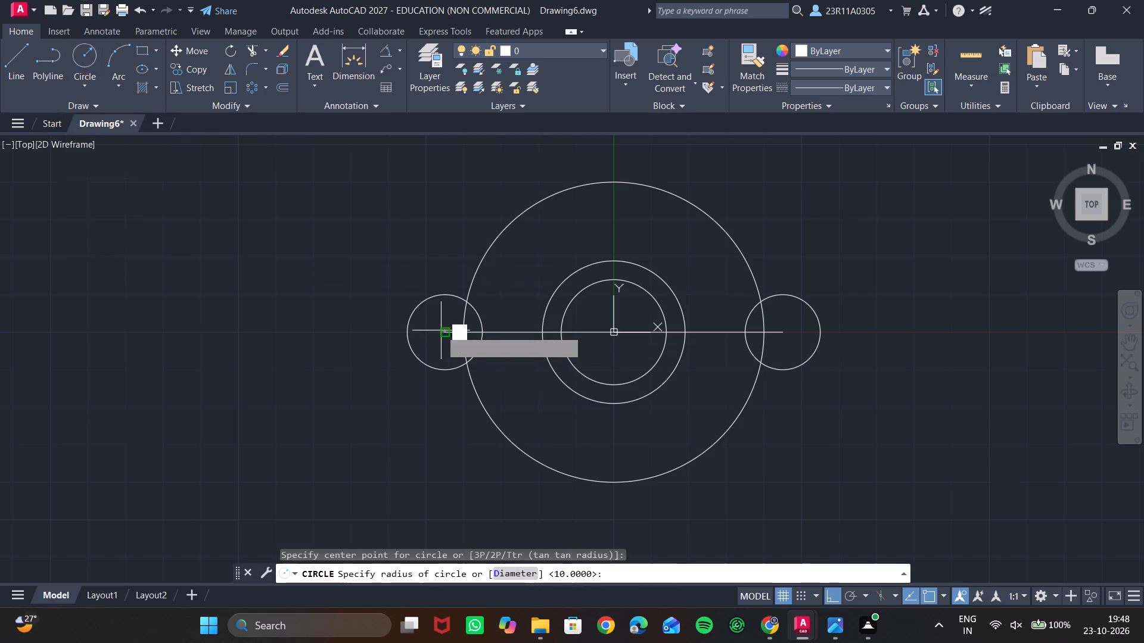
type("20")
key("Return")
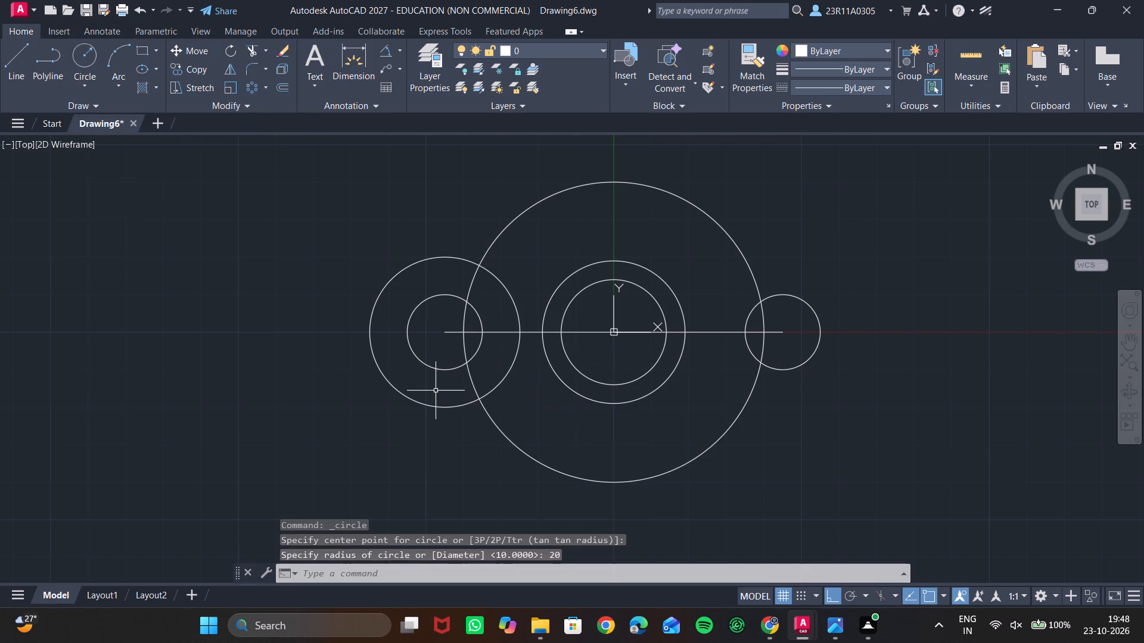
left_click(76, 46)
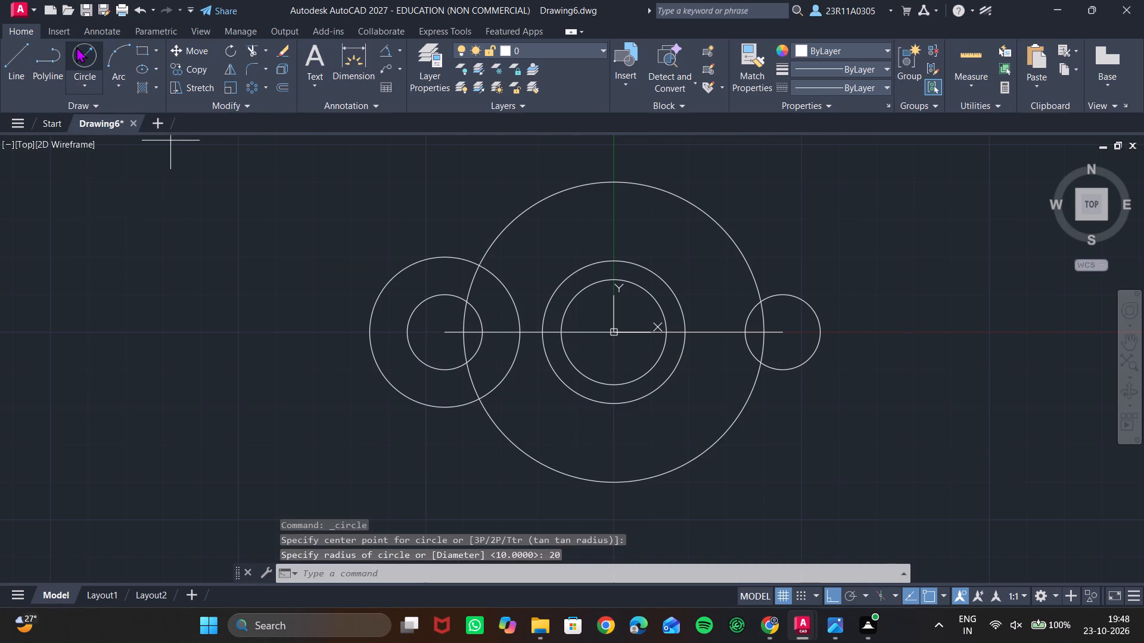
left_click(780, 331)
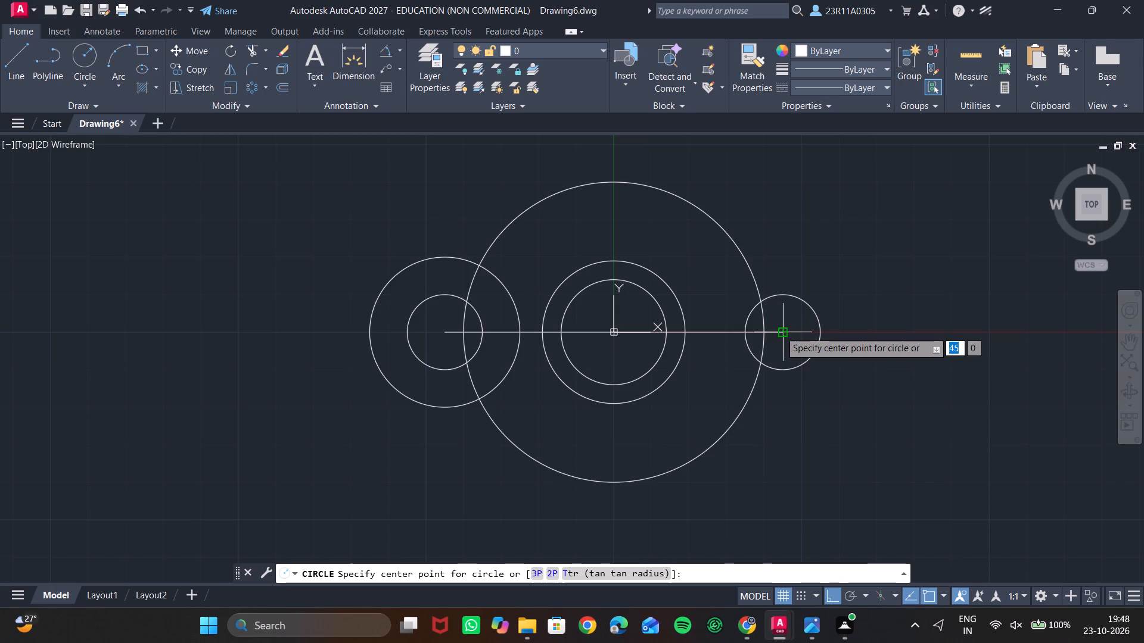
type("20")
key("Return")
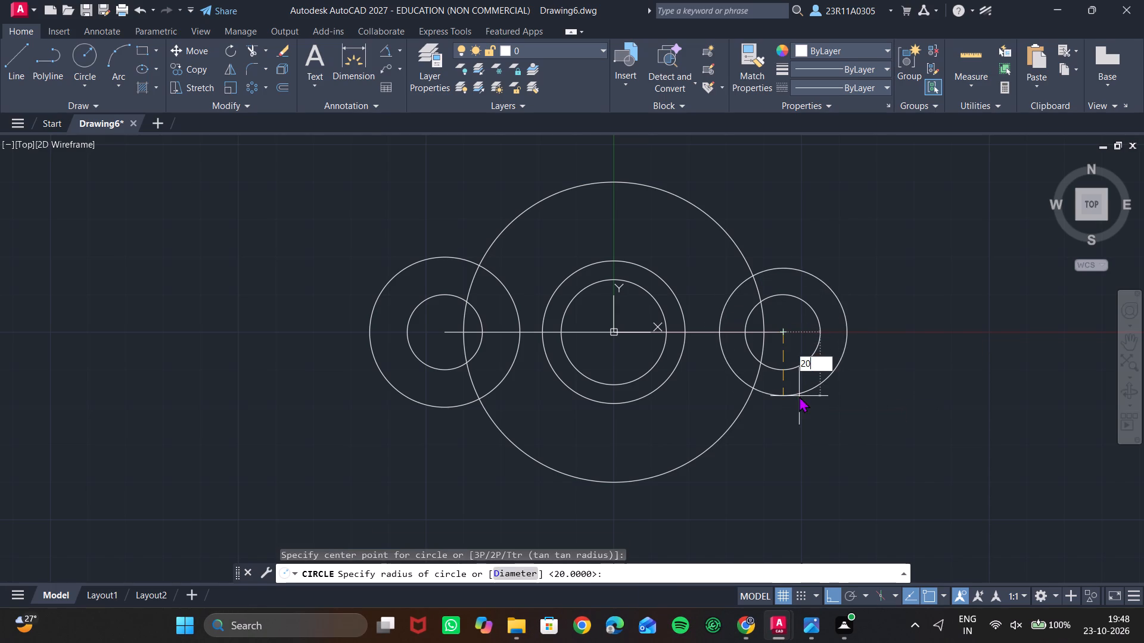
Draw a horizontal line joining the upper intersections of the radius-40 circle with the two radius-20 circles.
left_click(4, 58)
left_click(478, 267)
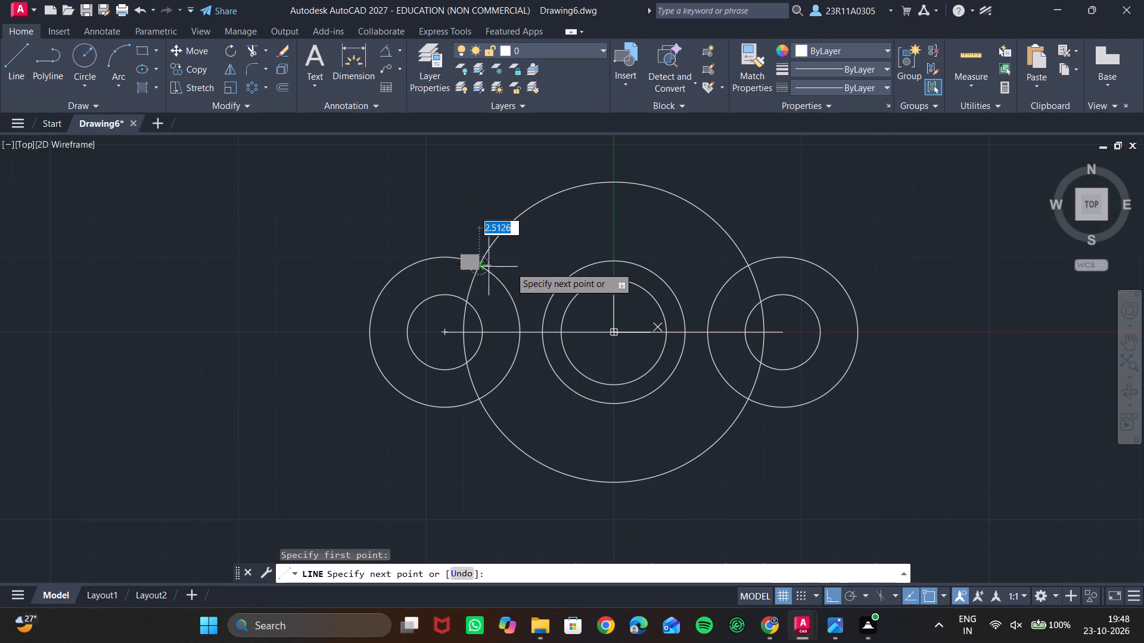
left_click(753, 263)
key("Escape")
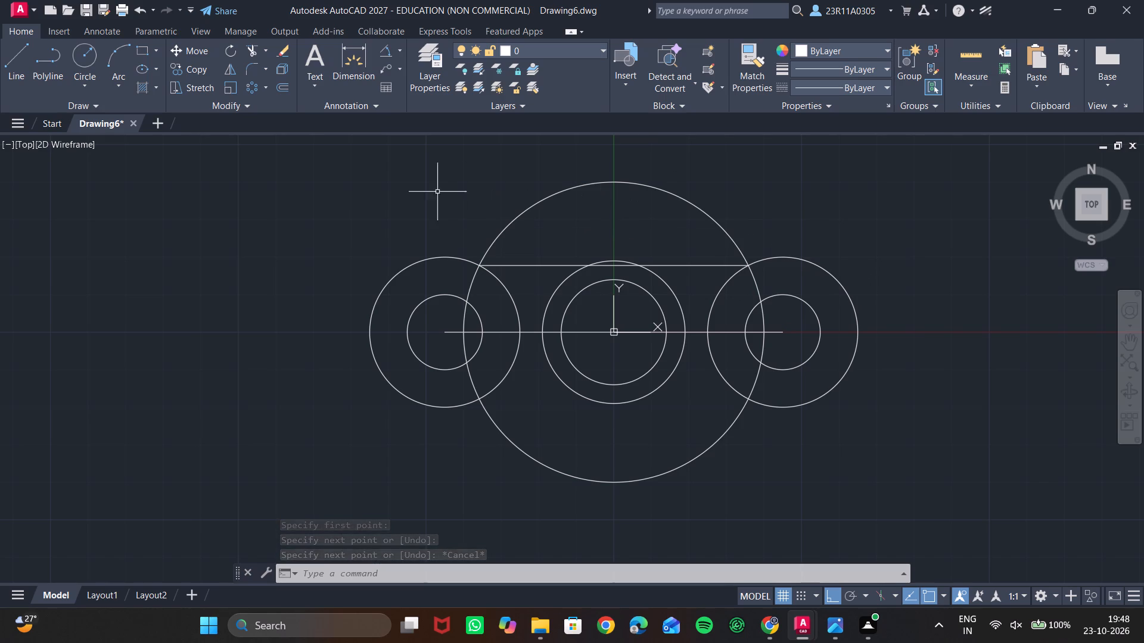
Fillet the upper junctions between the radius-40 circle and both radius-20 circles with radius 9.
left_click(246, 63)
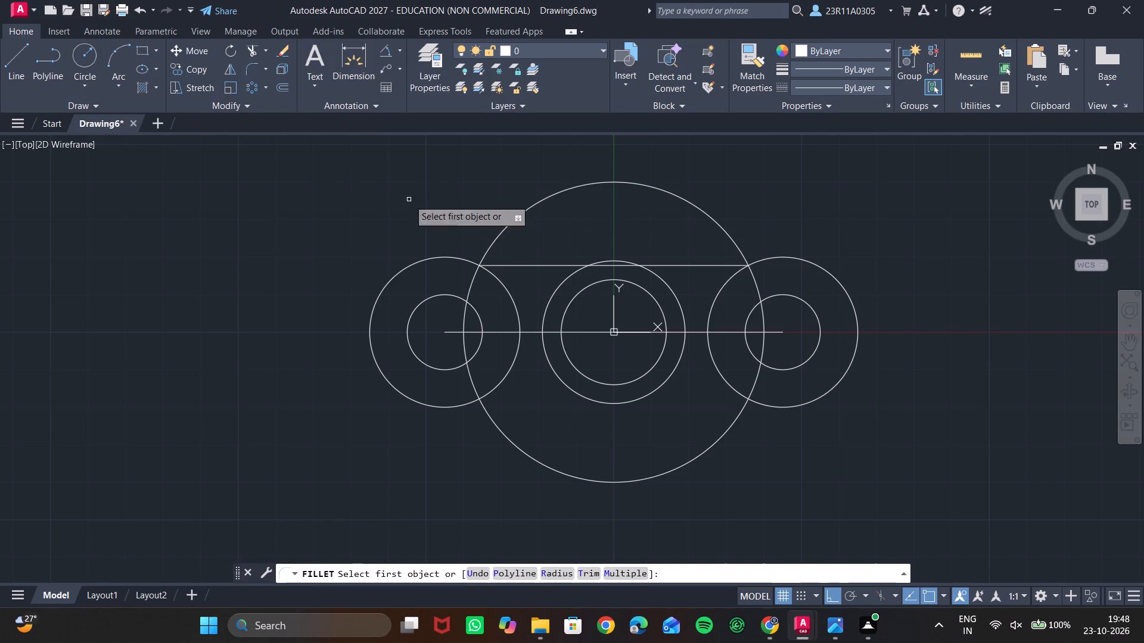
left_click(549, 576)
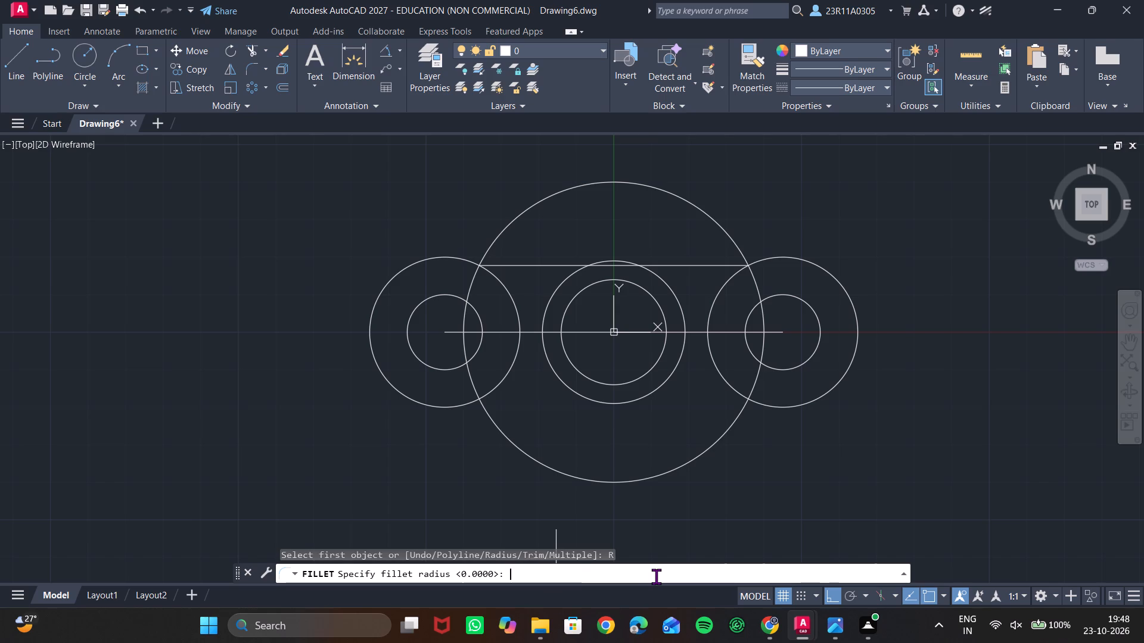
key("9")
key("Return")
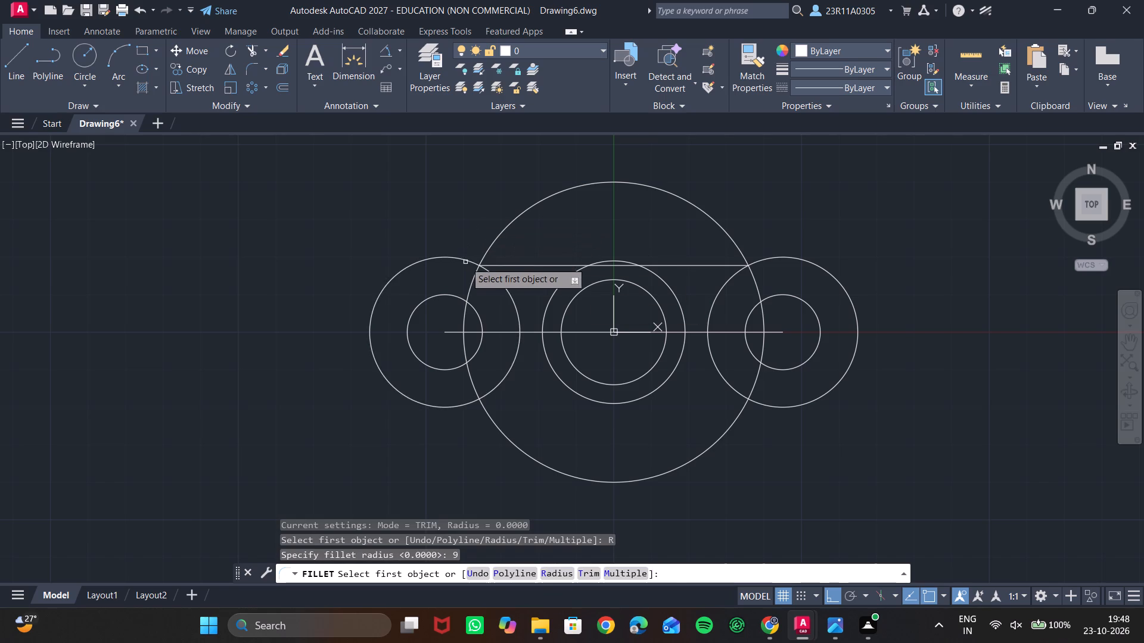
left_click(467, 259)
left_click(486, 255)
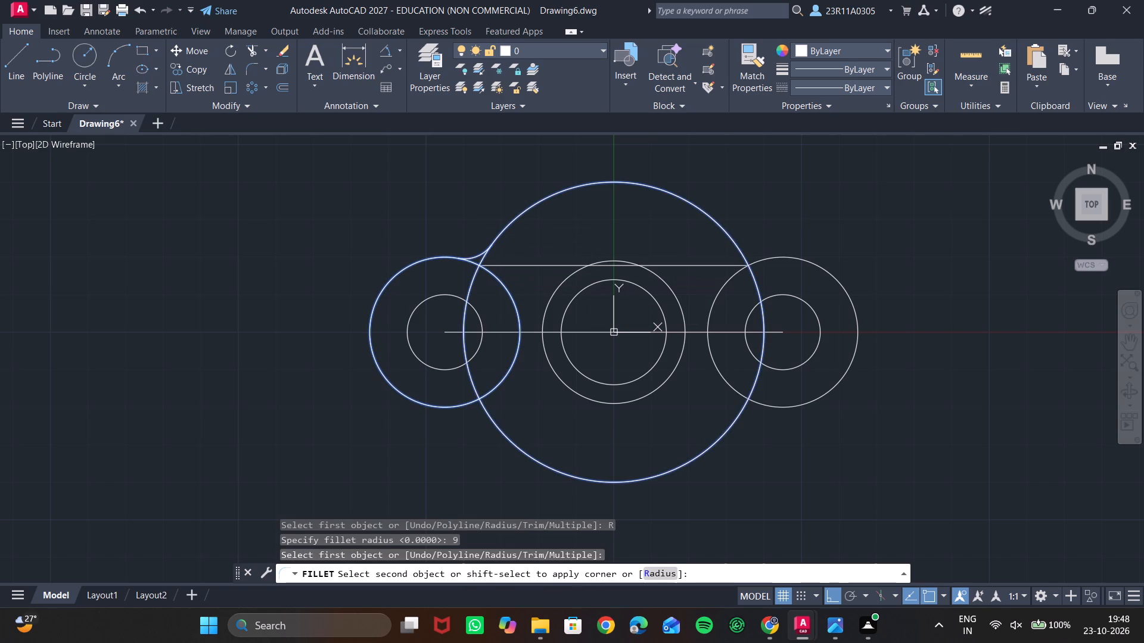
key("space")
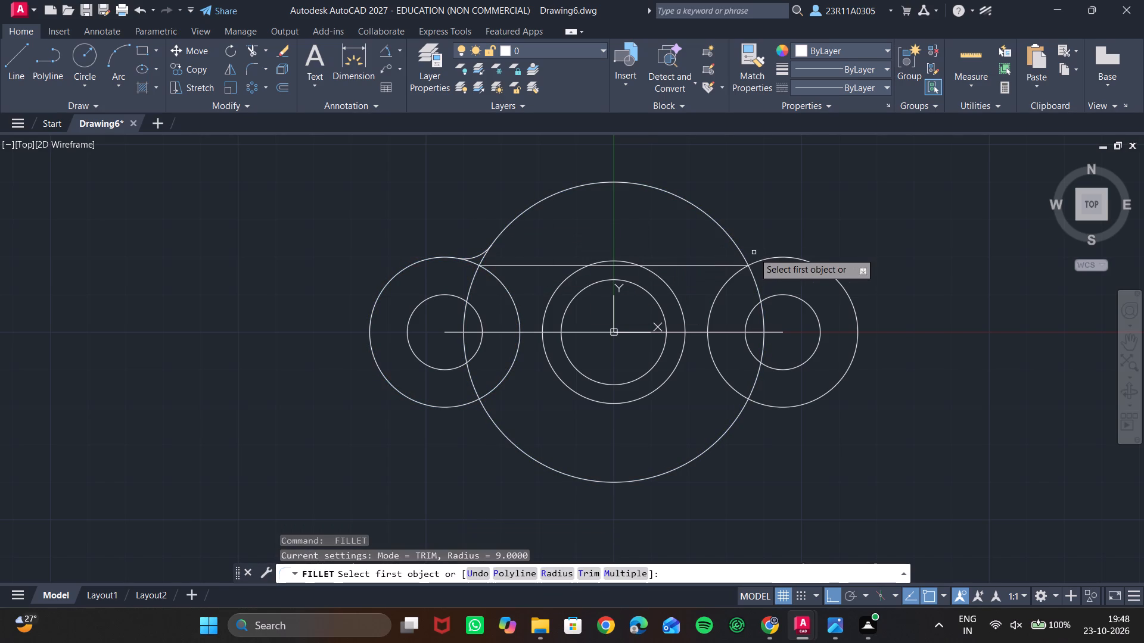
left_click(745, 254)
left_click(751, 263)
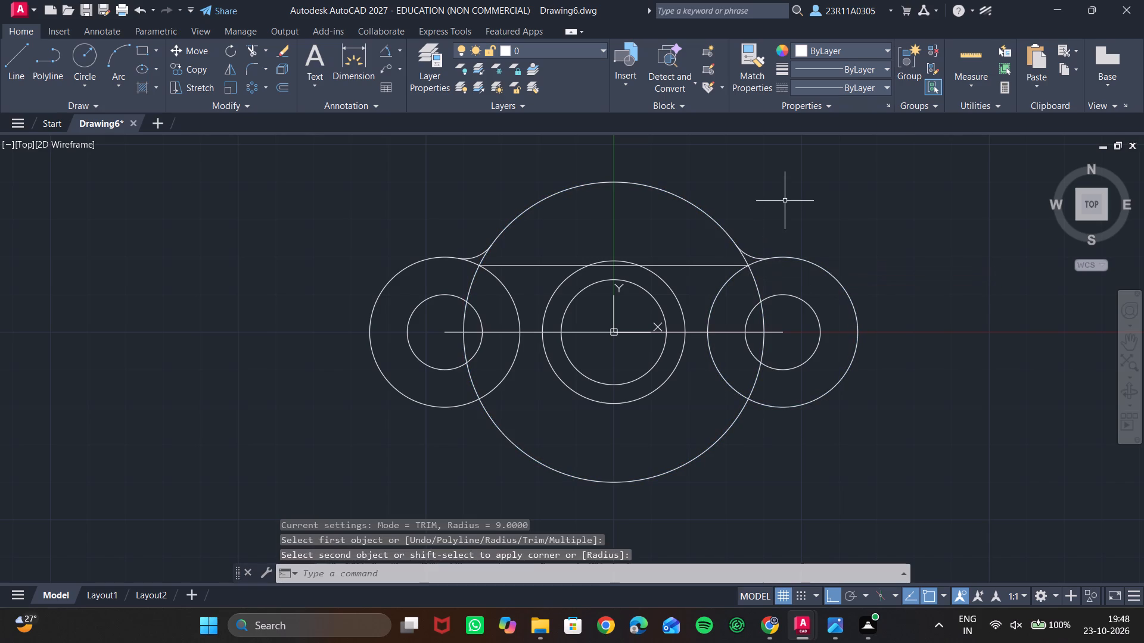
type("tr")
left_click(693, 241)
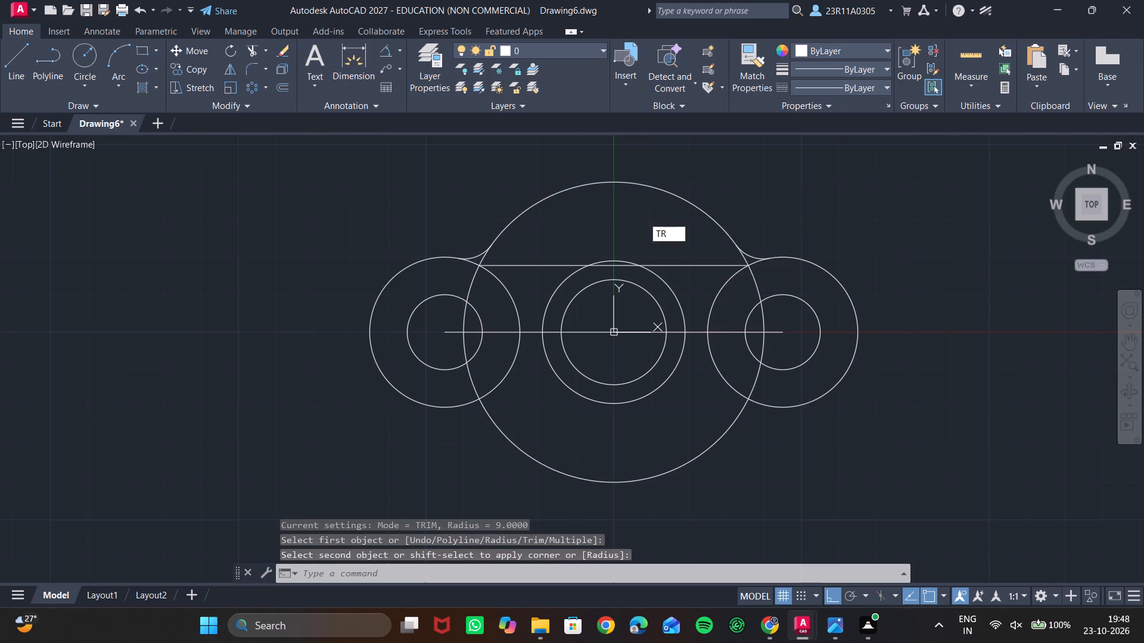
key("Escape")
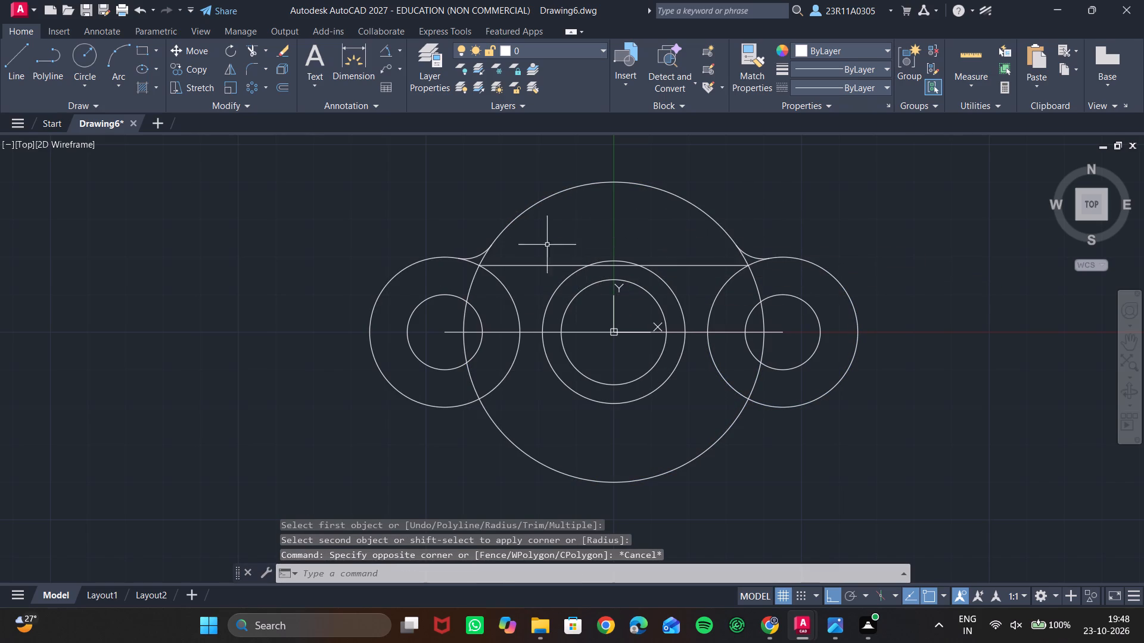
Trim the arcs of both radius-20 circles inside the radius-40 circle, plus the leftover arc under the negative-X fillet.
type("tr")
left_click(602, 277)
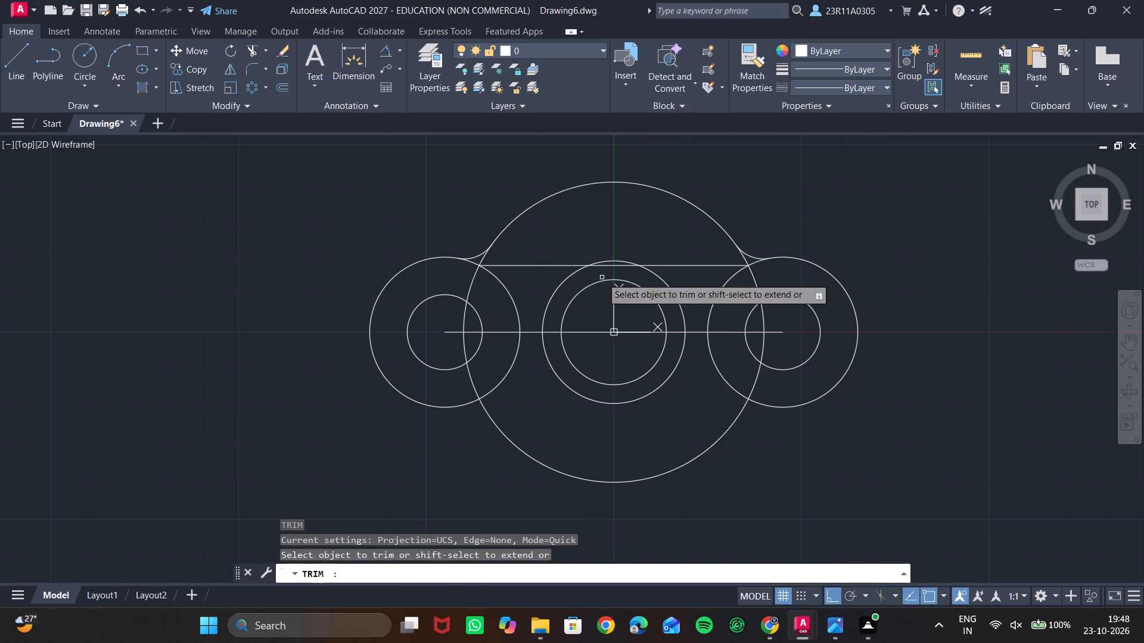
left_click(471, 261)
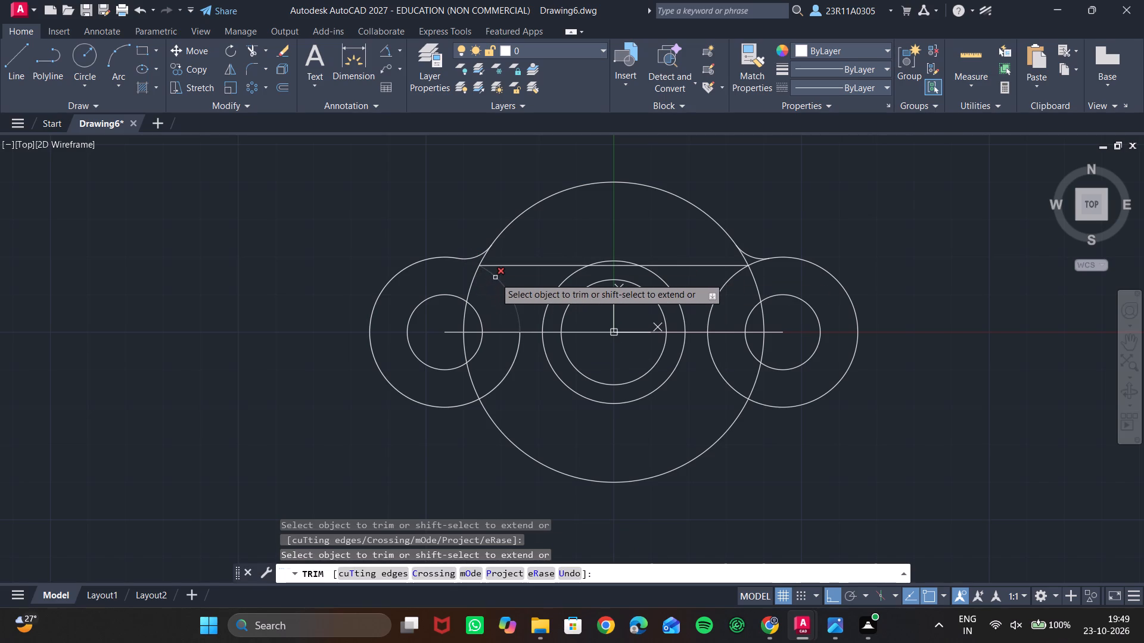
left_click(495, 277)
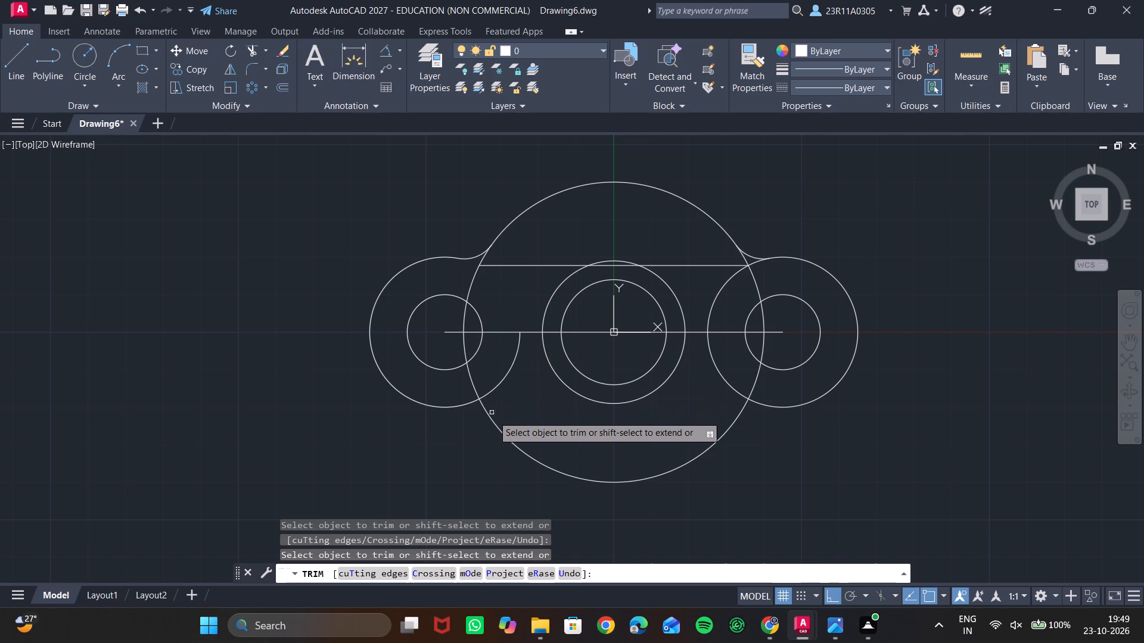
left_click(497, 386)
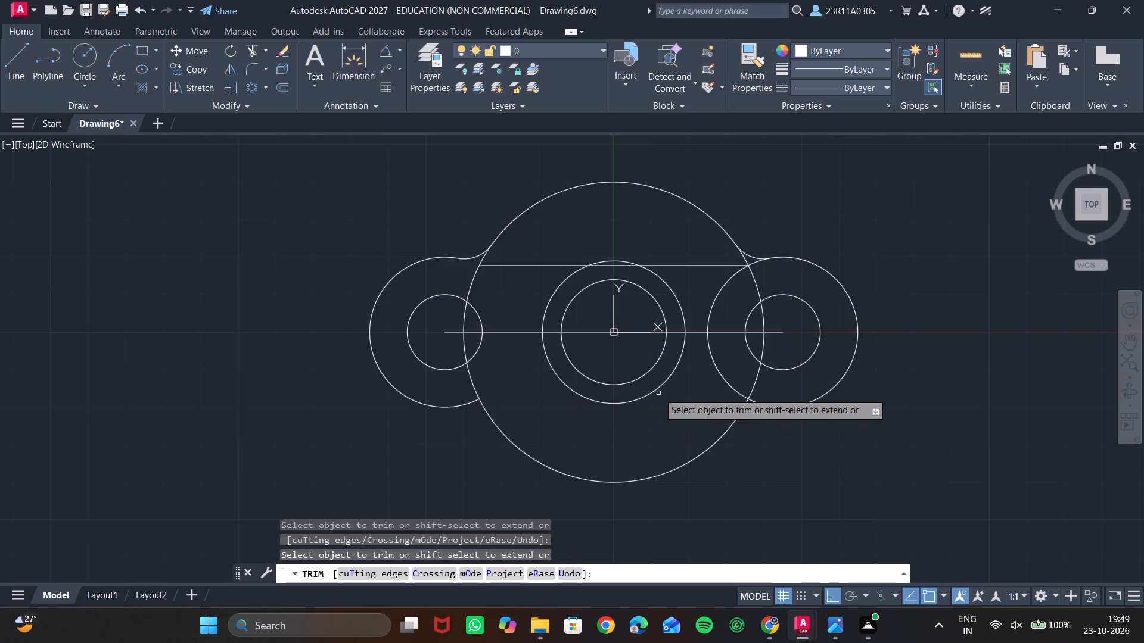
left_click(717, 373)
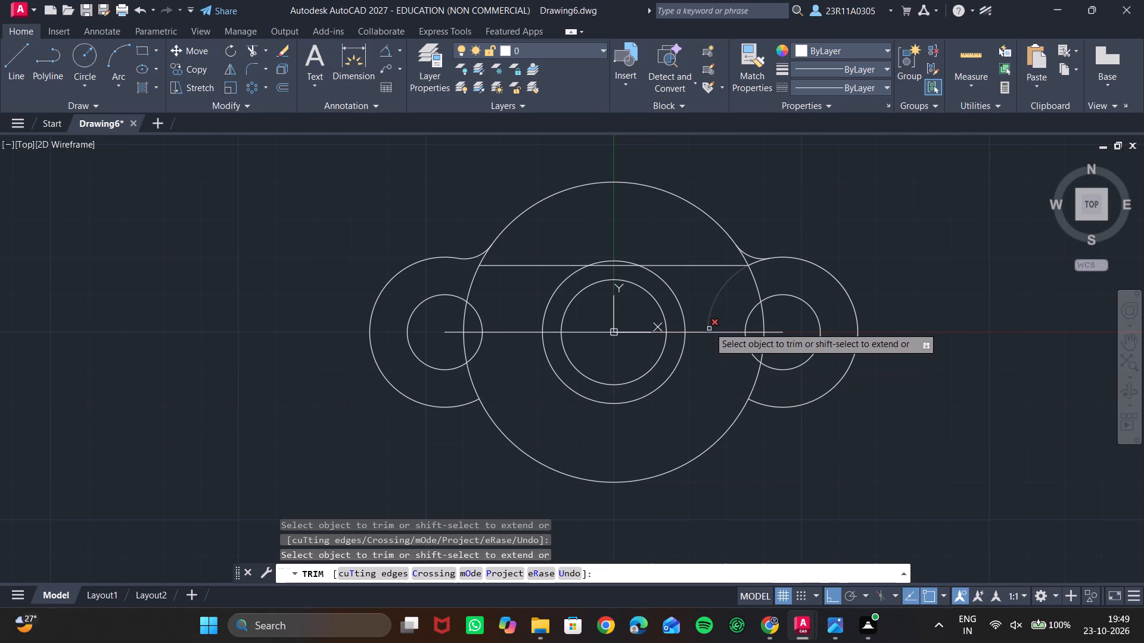
left_click(711, 319)
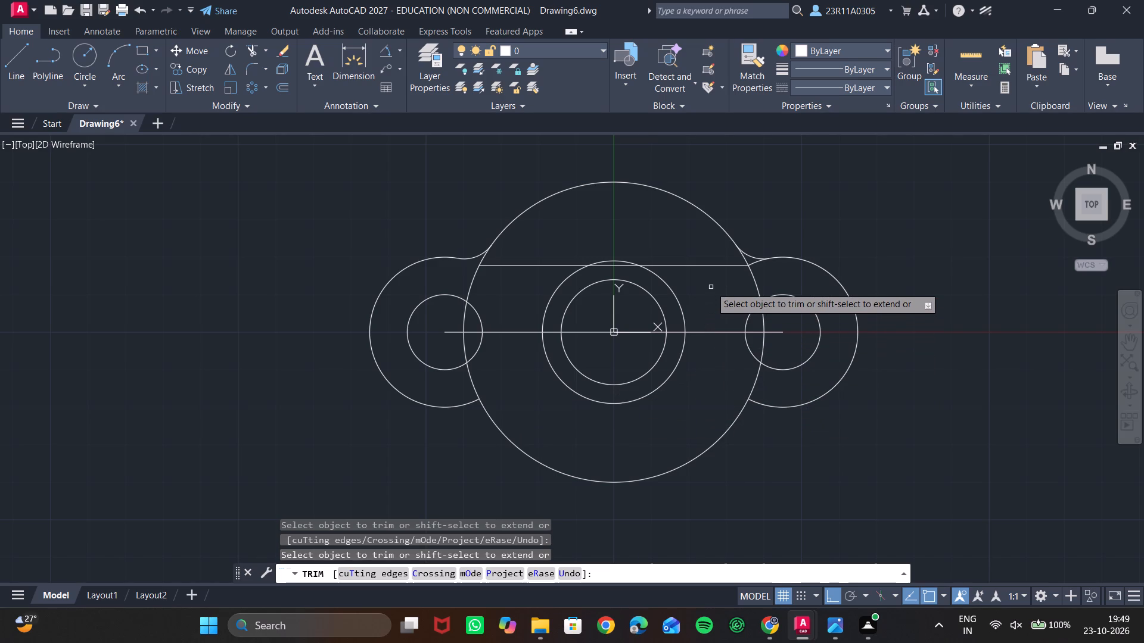
Trim away all segments of the upper horizontal line and the leftover radius-20 arc under the positive-X fillet.
left_click(624, 267)
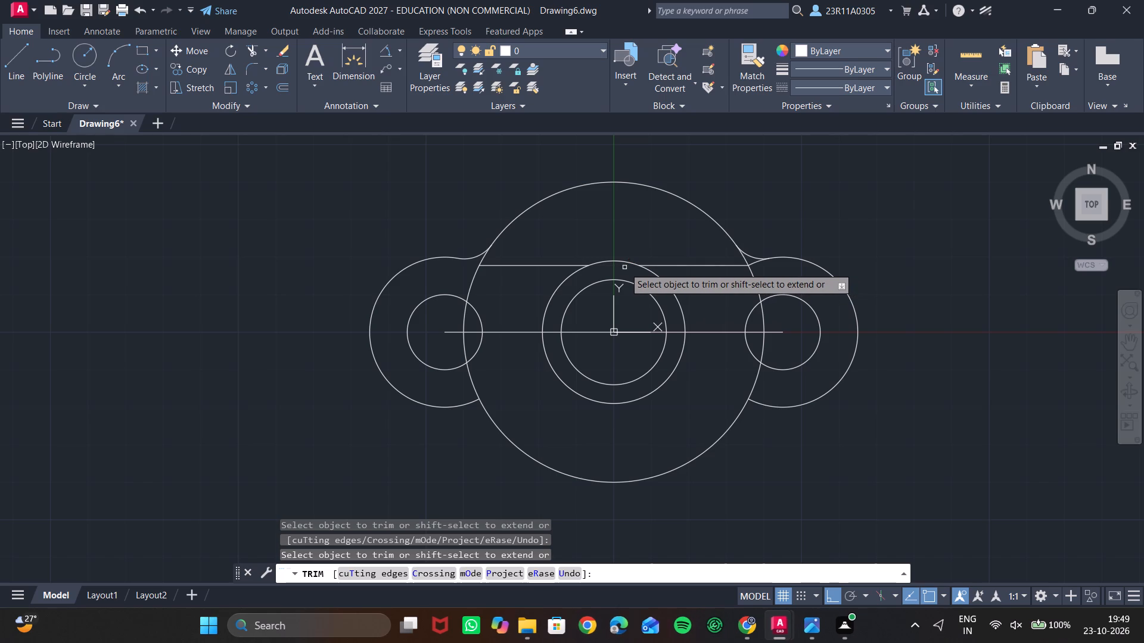
left_click(528, 267)
left_click(702, 265)
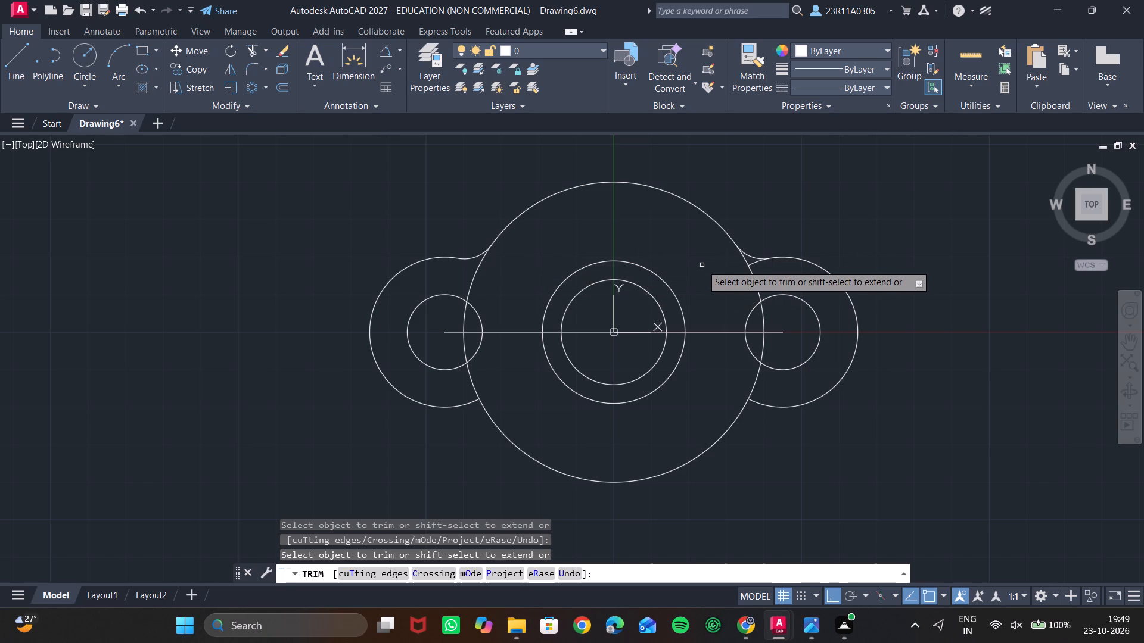
left_click(757, 264)
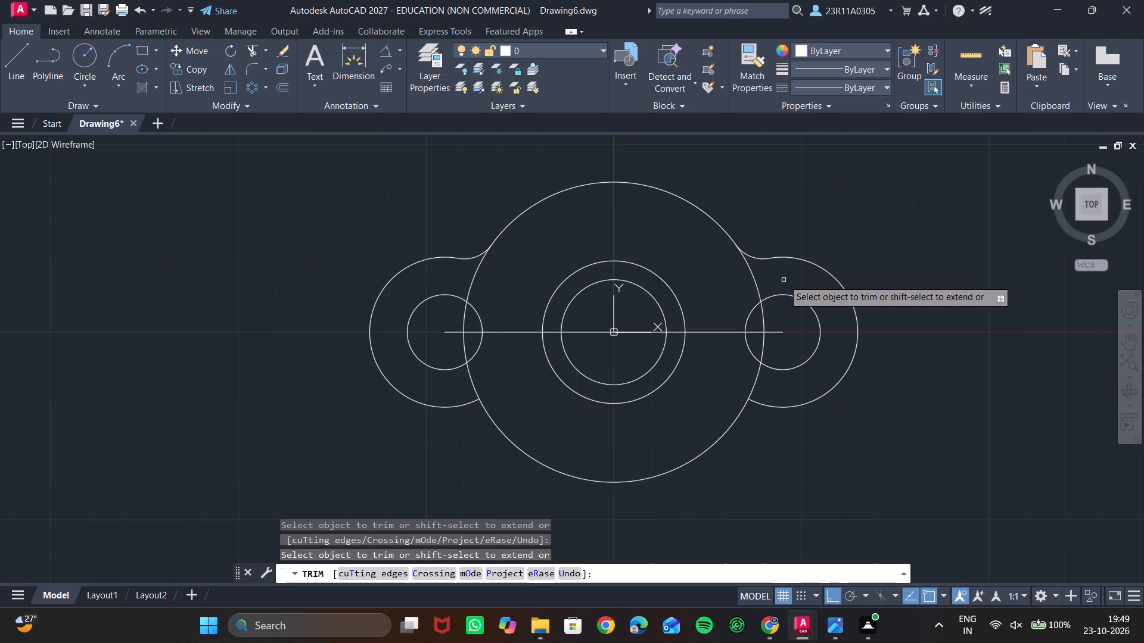
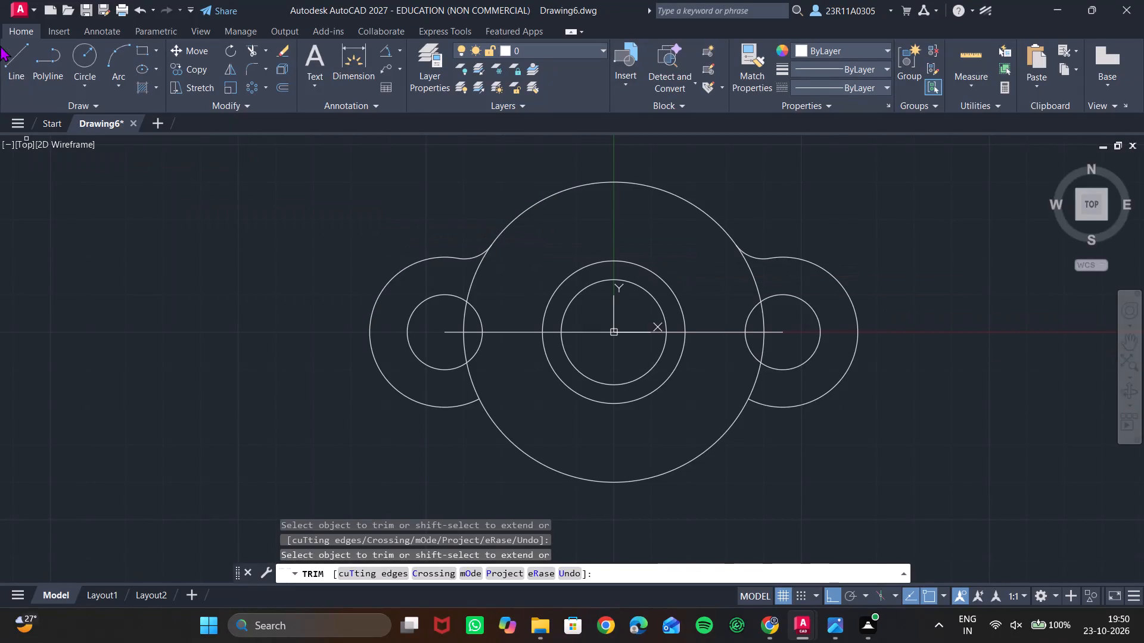
Draw a 93-unit vertical line downward from the common centre of the central circles at the origin.
left_click(14, 46)
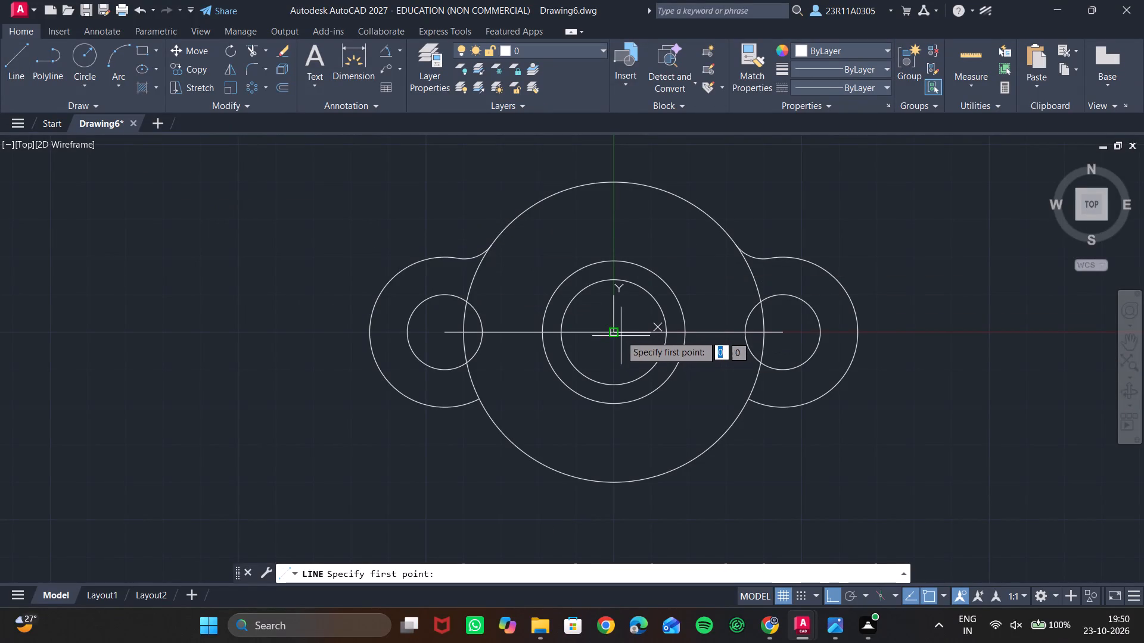
left_click(615, 332)
middle_click_drag(626, 422, 631, 251)
scroll(626, 422, "up", 1)
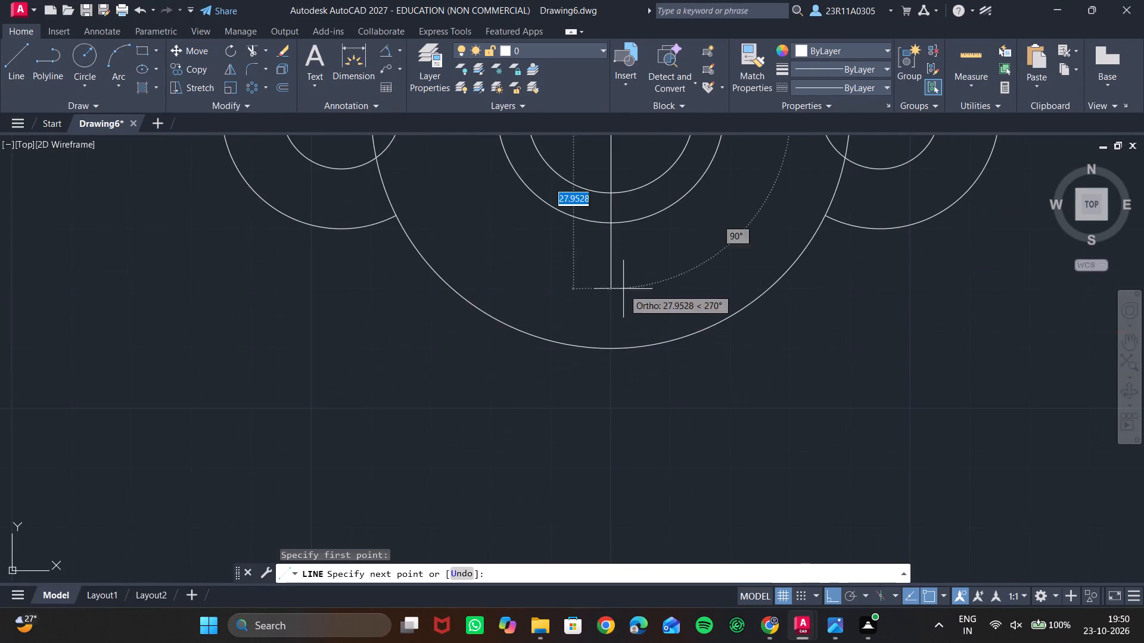
scroll(599, 411, "up", 2)
scroll(599, 411, "down", 3)
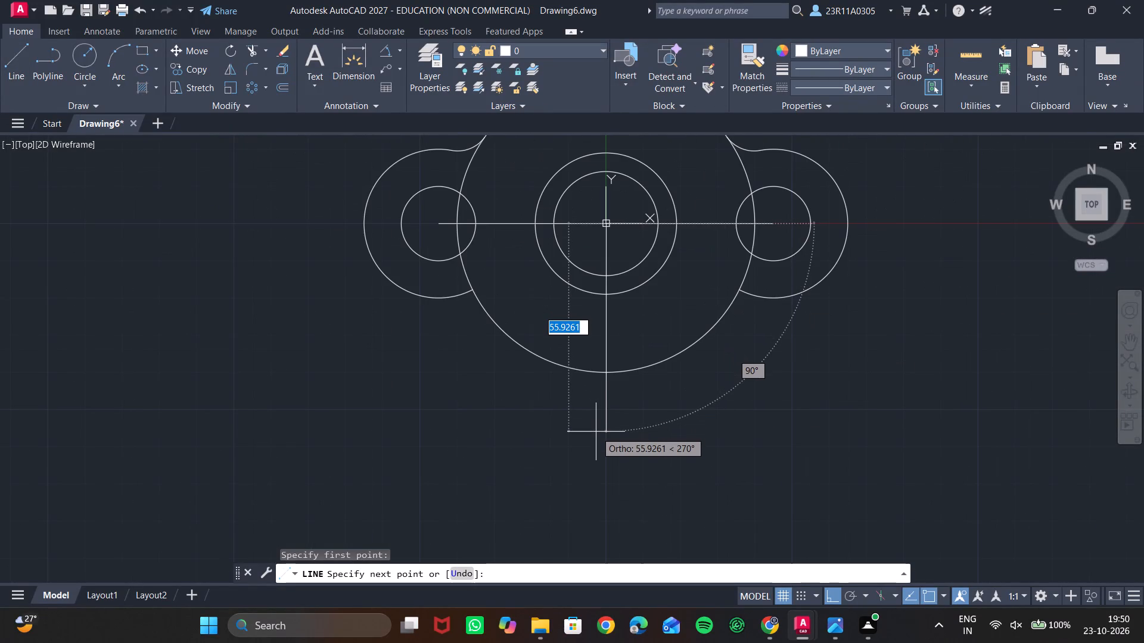
type("93")
key("Return")
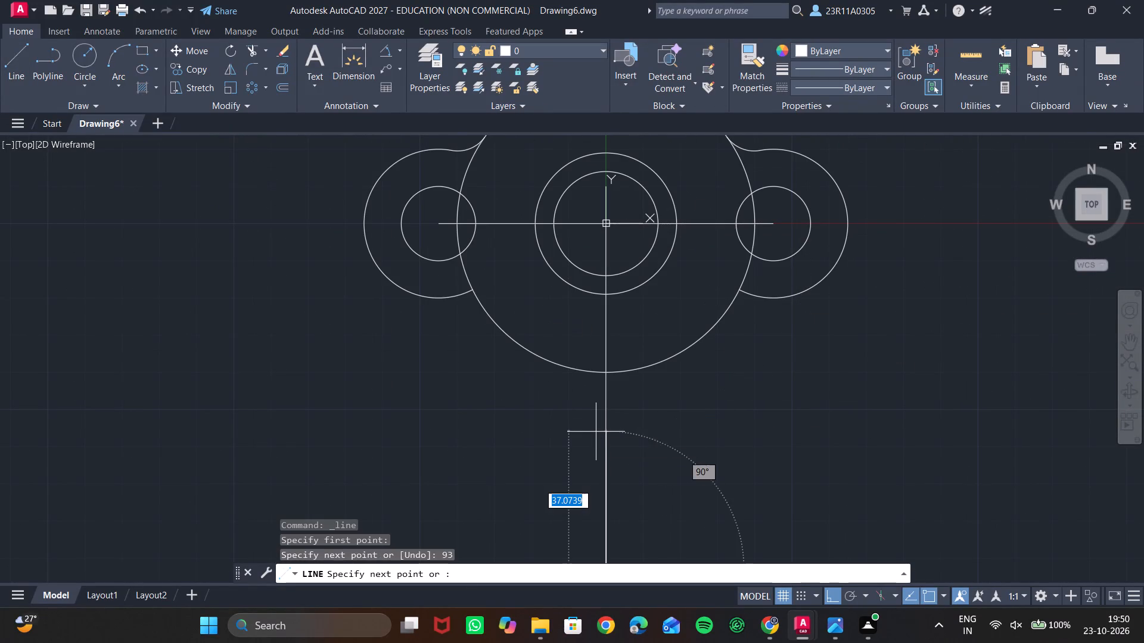
scroll(652, 502, "up", 1)
scroll(652, 502, "down", 1)
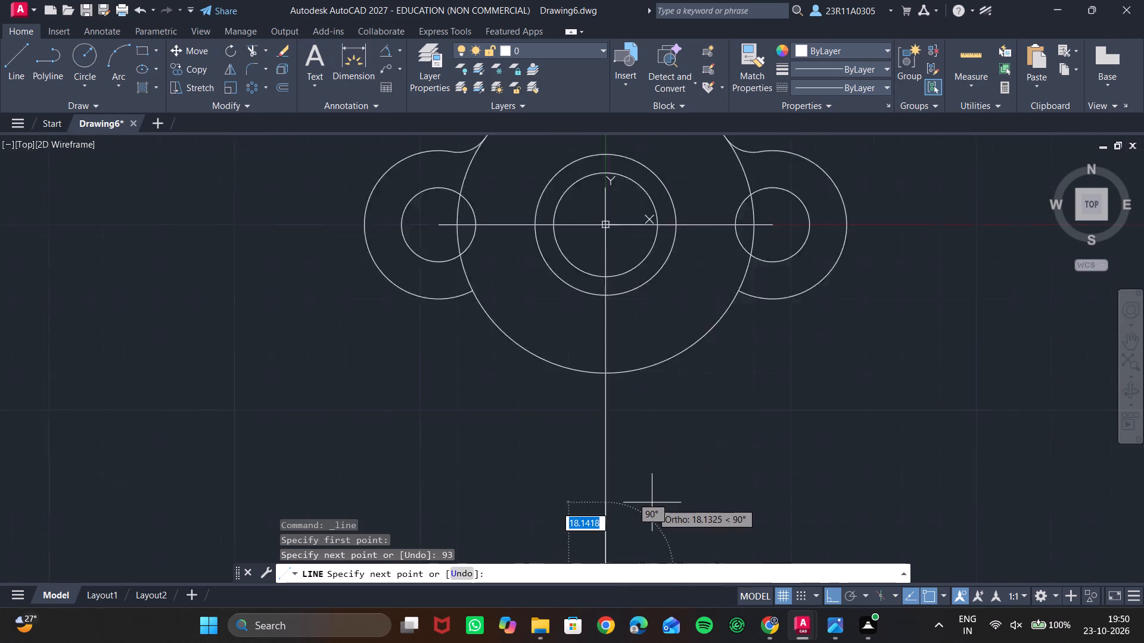
scroll(652, 502, "down", 1)
middle_click_drag(647, 498, 640, 445)
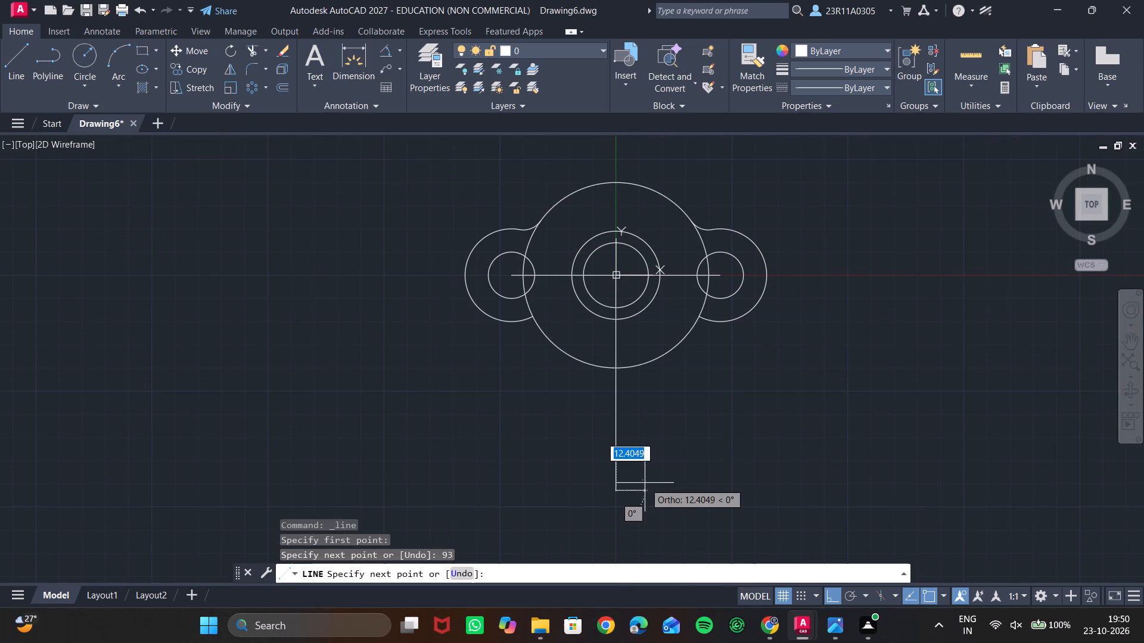
key("Escape")
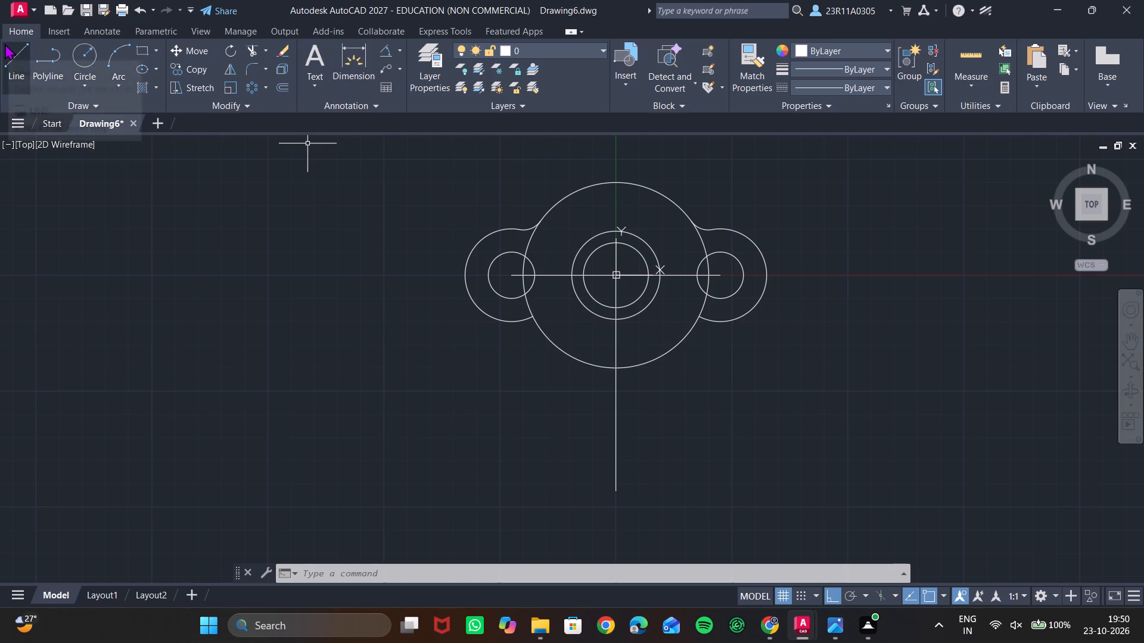
Draw two concentric circles of radius 10 and radius 20 centred on the lower end of the vertical line.
left_click(80, 46)
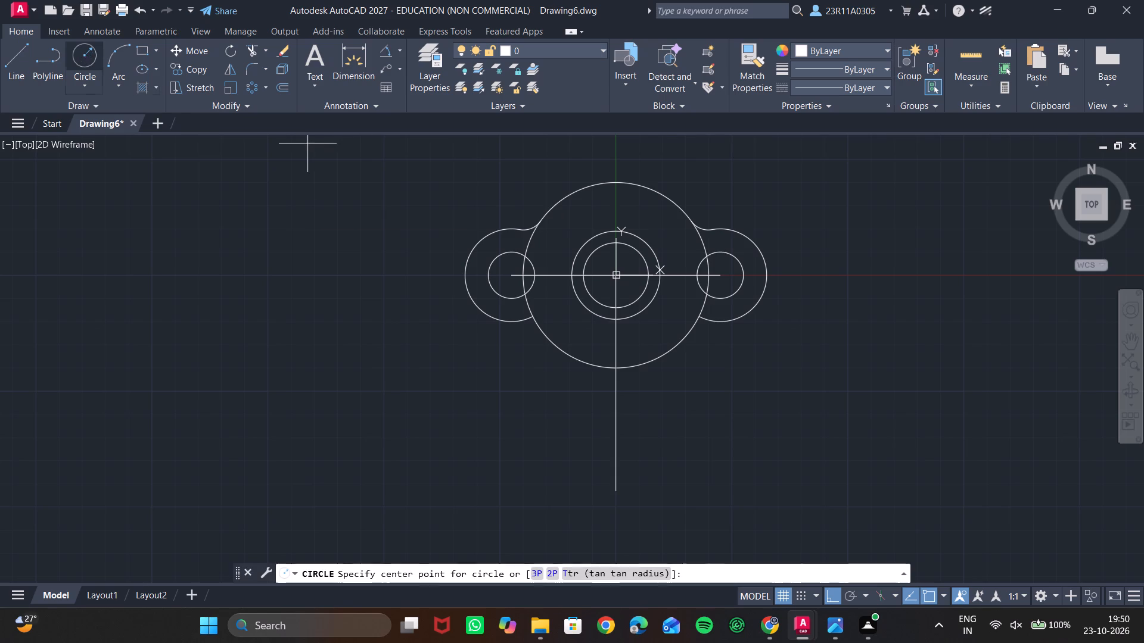
left_click(615, 492)
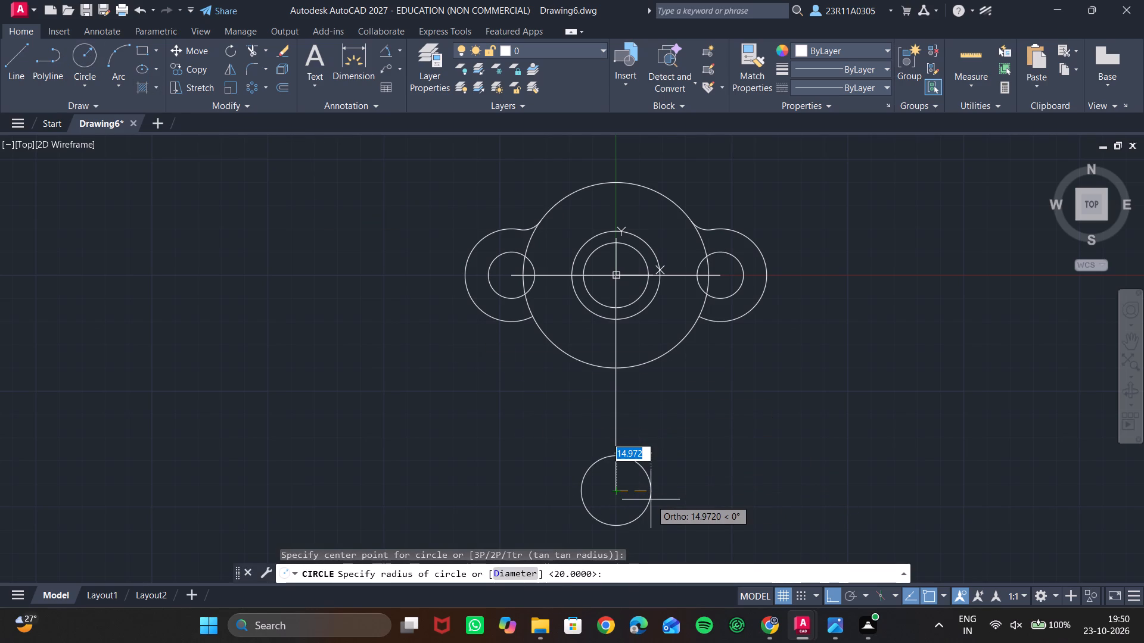
type("10")
key("Return")
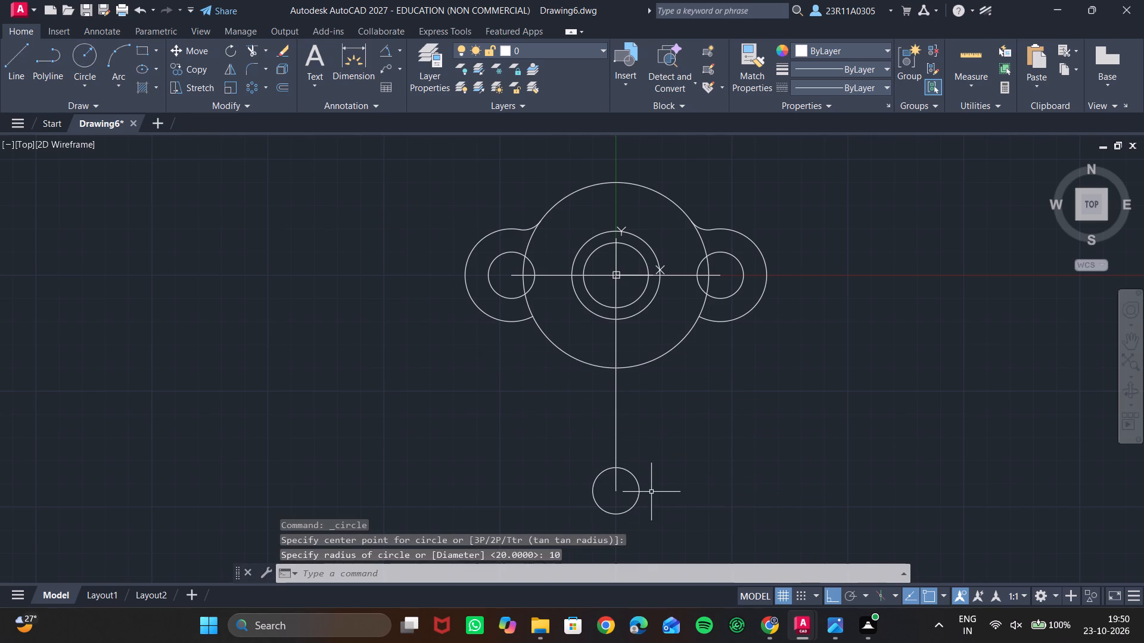
key("space")
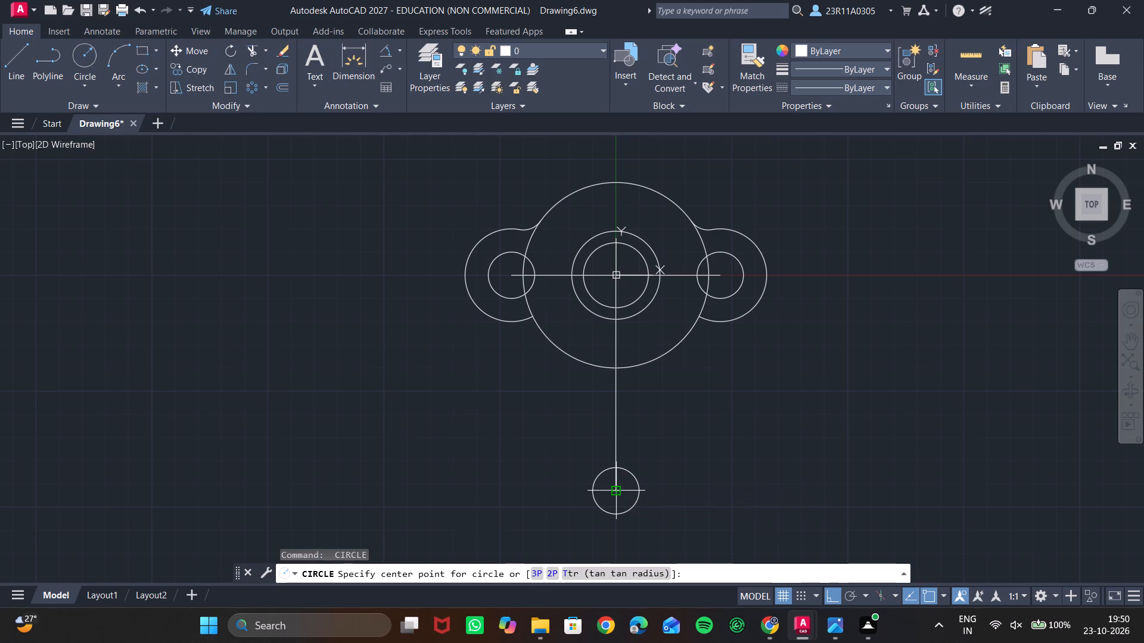
left_click(616, 491)
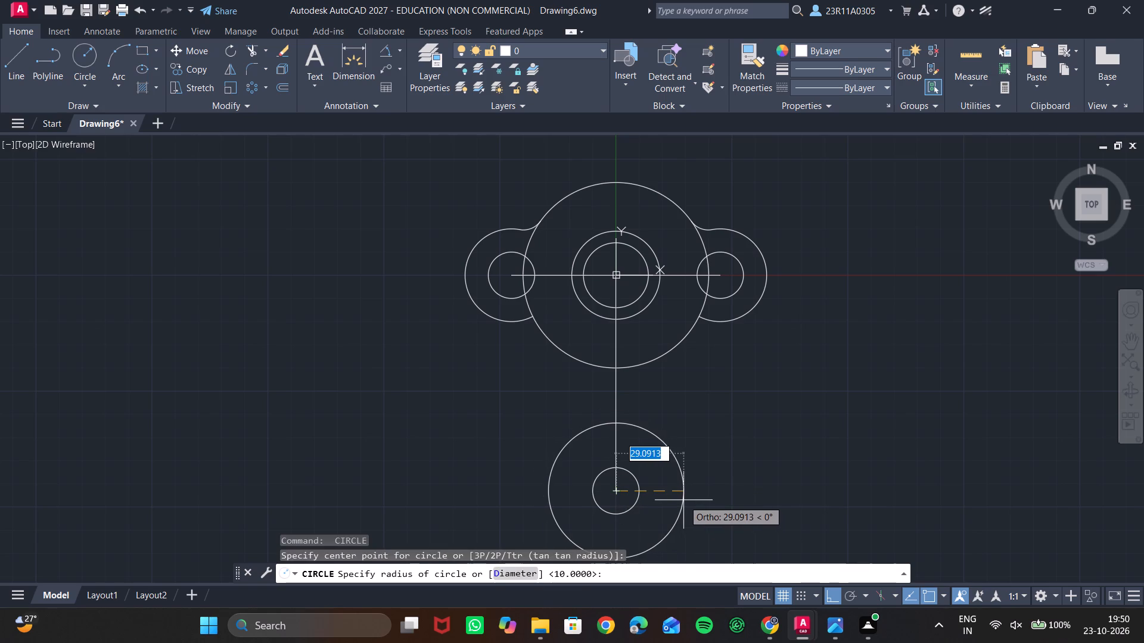
type("20")
key("Return")
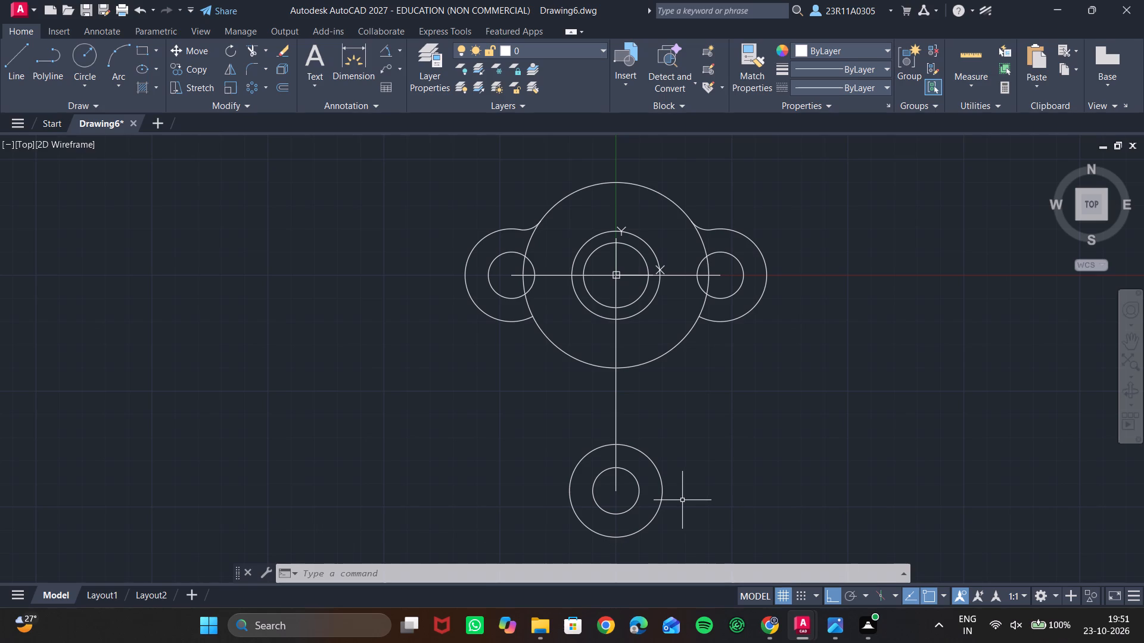
Draw horizontal lines from the lower circles' centre in both X directions, each extending past the radius-20 circle.
left_click(15, 48)
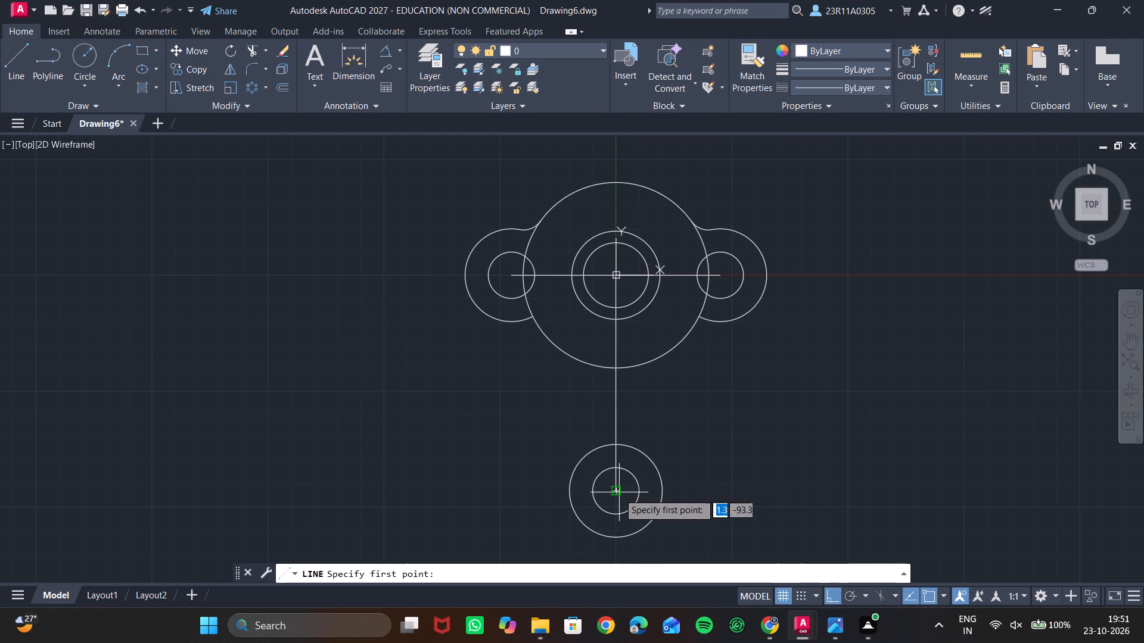
left_click(618, 493)
left_click(720, 493)
key("Escape")
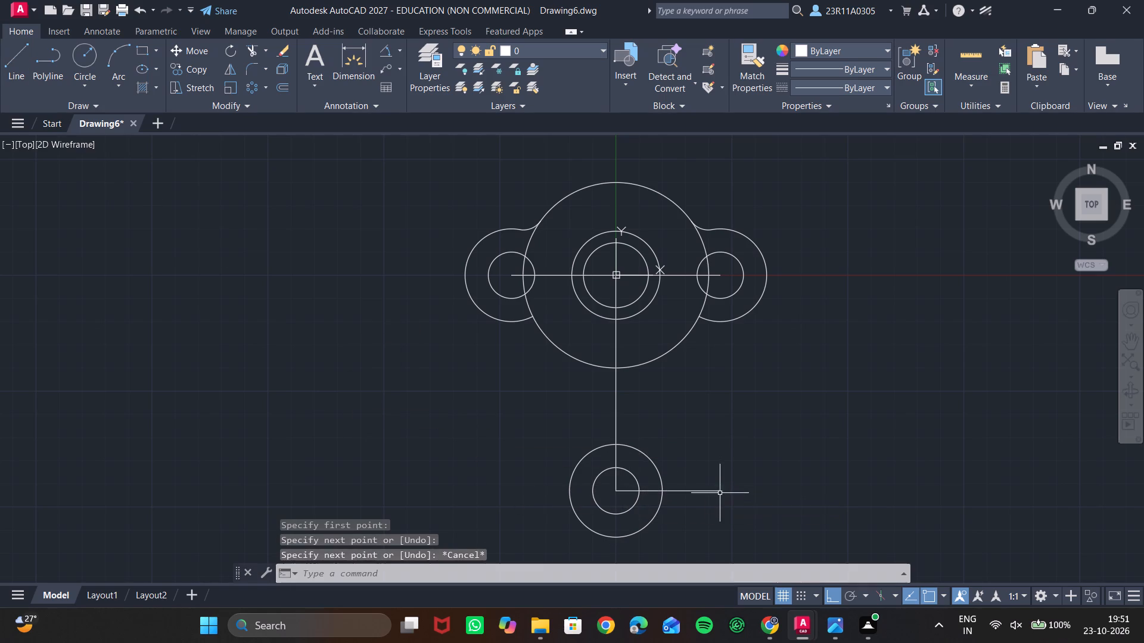
left_click(15, 58)
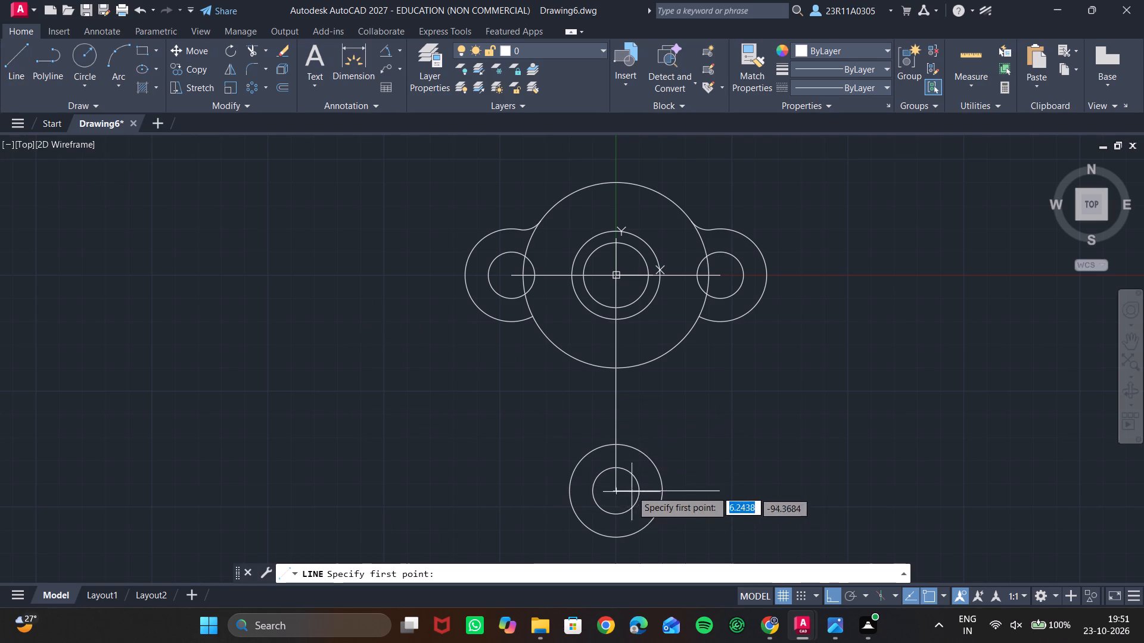
left_click(614, 492)
left_click(523, 495)
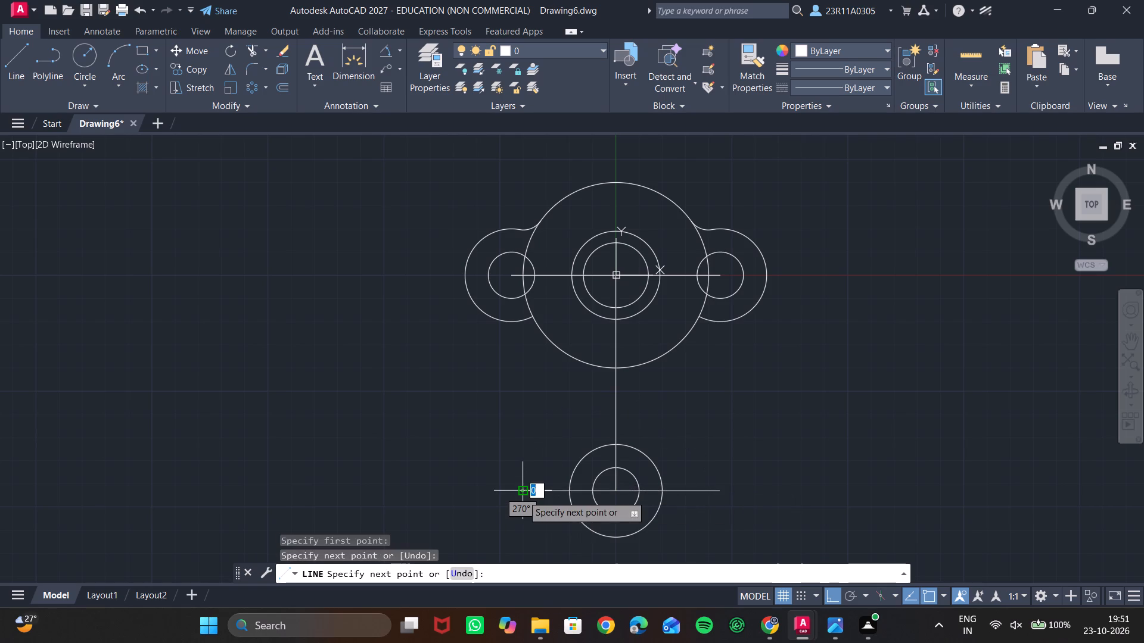
key("Escape")
Draw a horizontal line about 41 units long outward from the centre of the positive-X lobe.
left_click(17, 58)
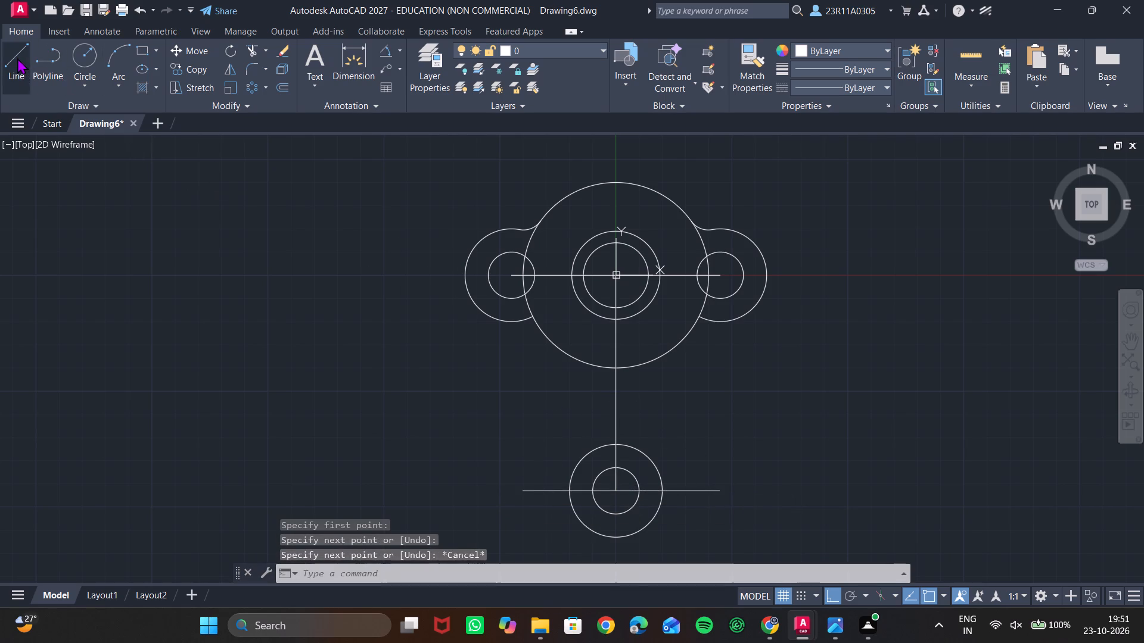
left_click(717, 275)
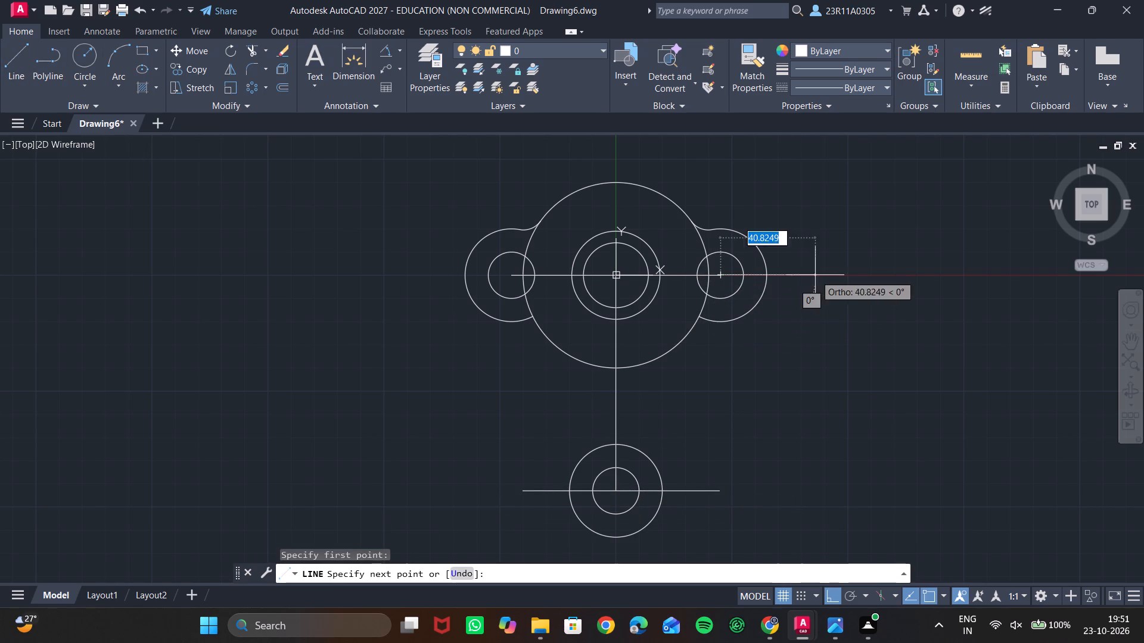
left_click(815, 275)
key("Escape")
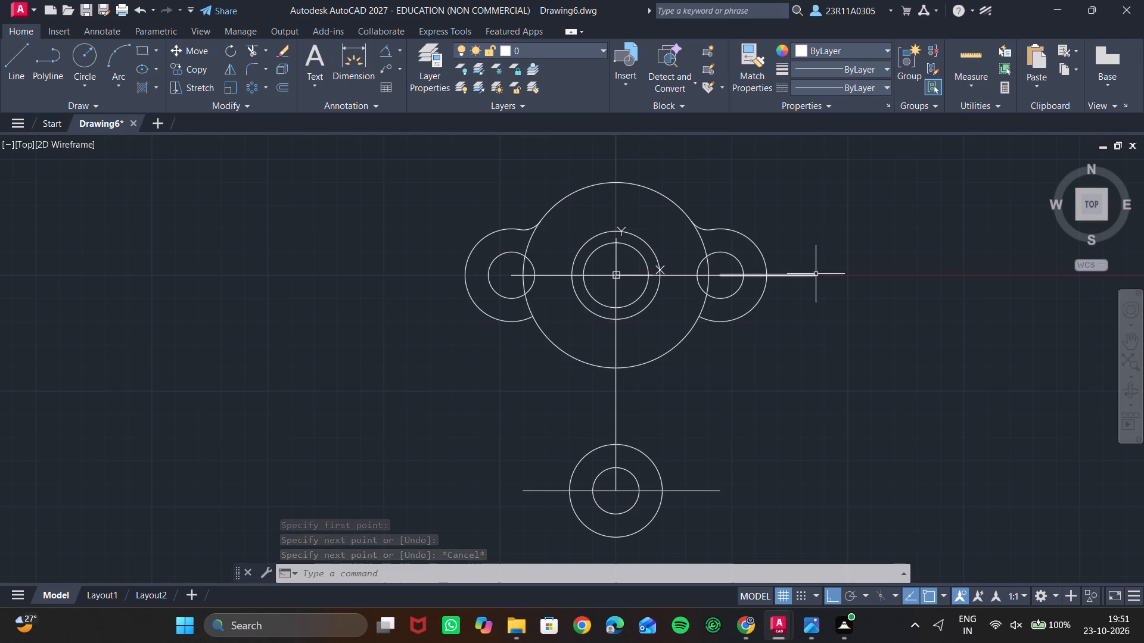
Try a line from the lower radius-20 circle's positive-X side toward the positive-X lobe, turning Ortho mode off.
left_click(5, 61)
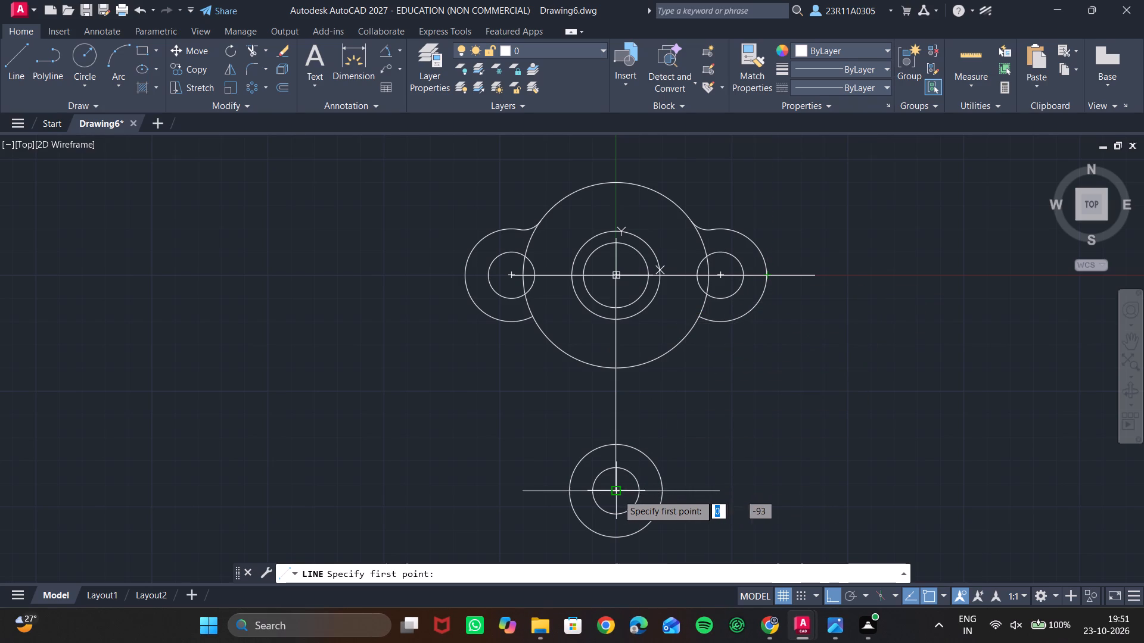
left_click(666, 492)
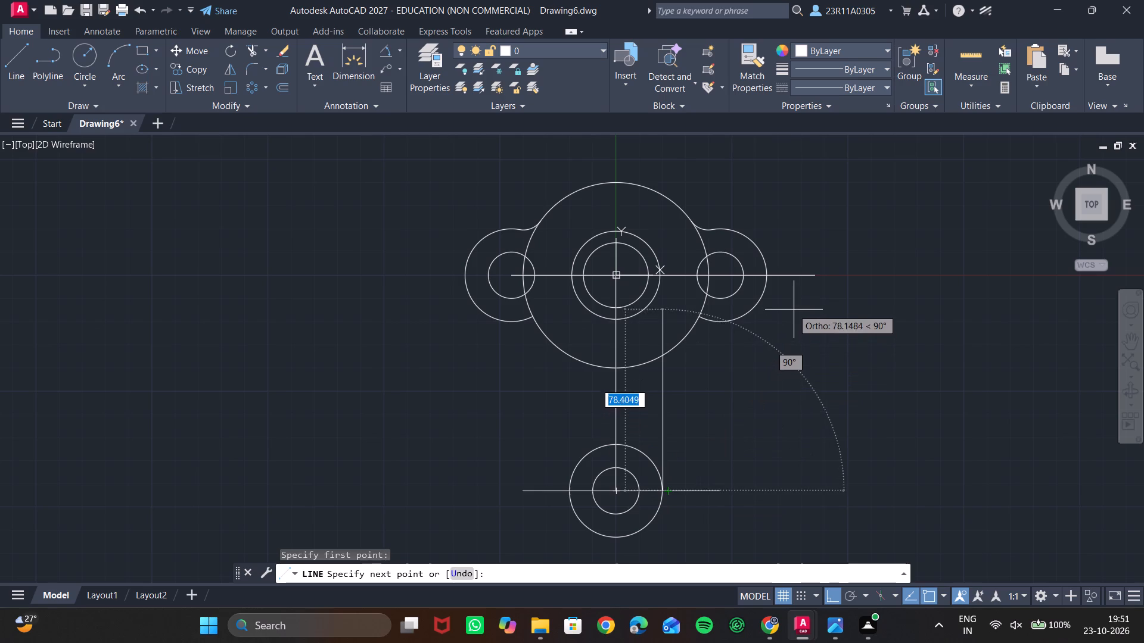
left_click(828, 587)
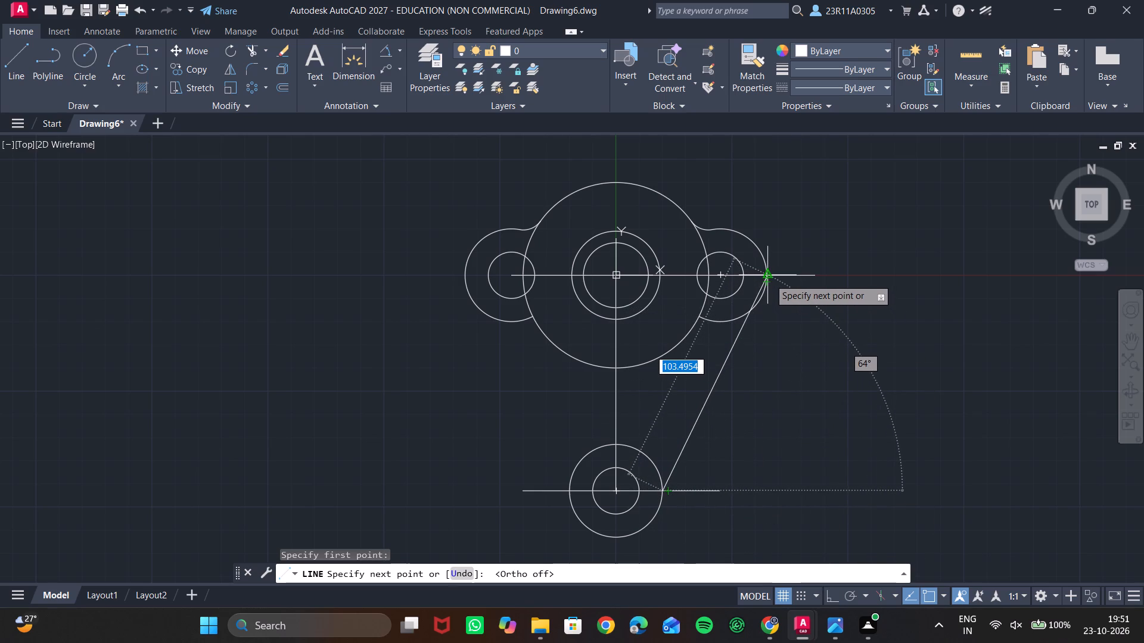
key("Escape")
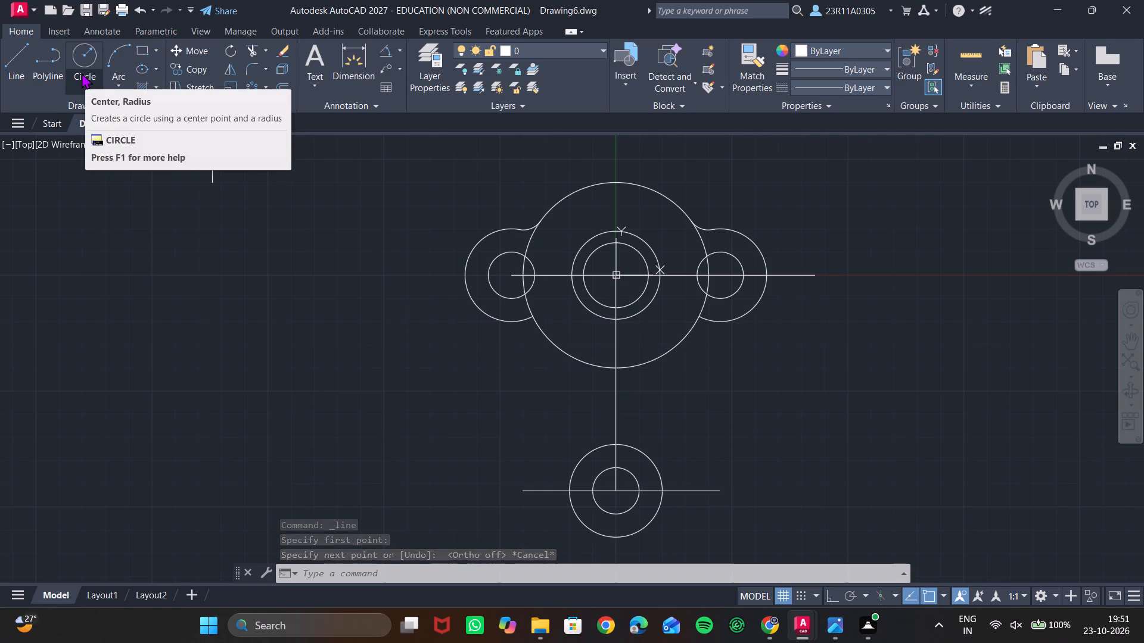
Draw a 20-unit line from the positive-X lobe's centre, angled 45° downward and outward from the horizontal.
left_click(20, 57)
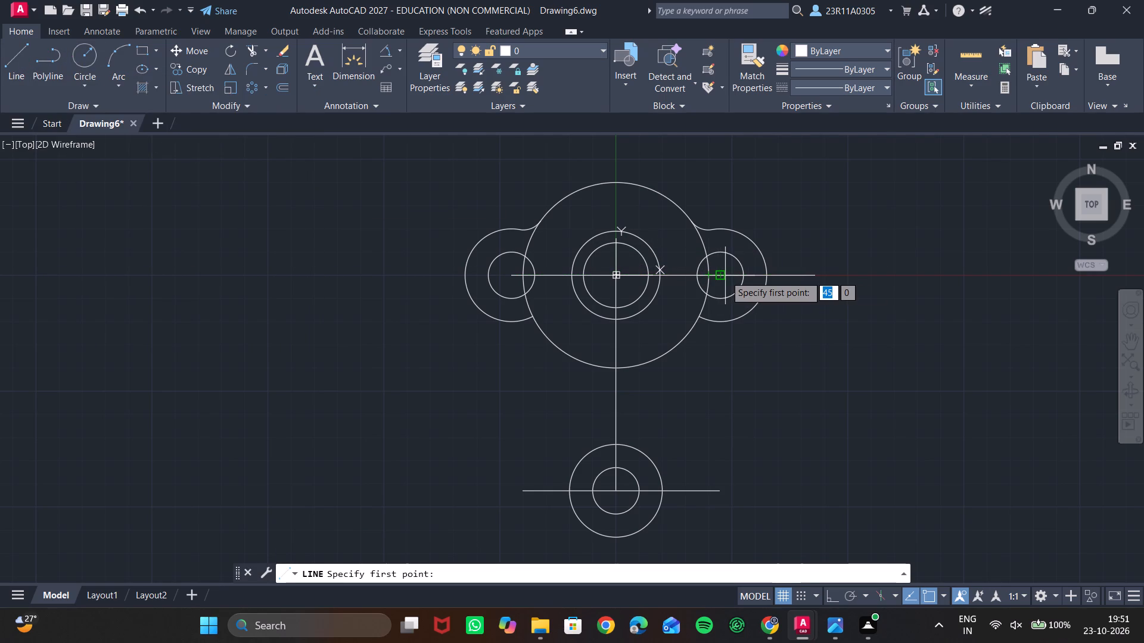
scroll(720, 276, "up", 3)
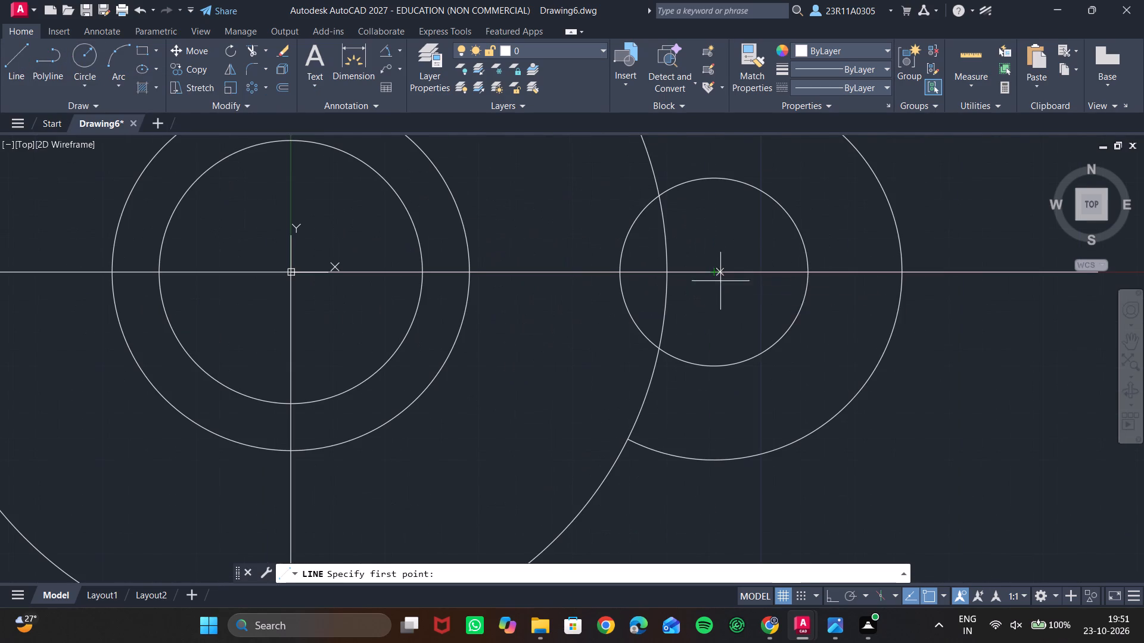
left_click(716, 273)
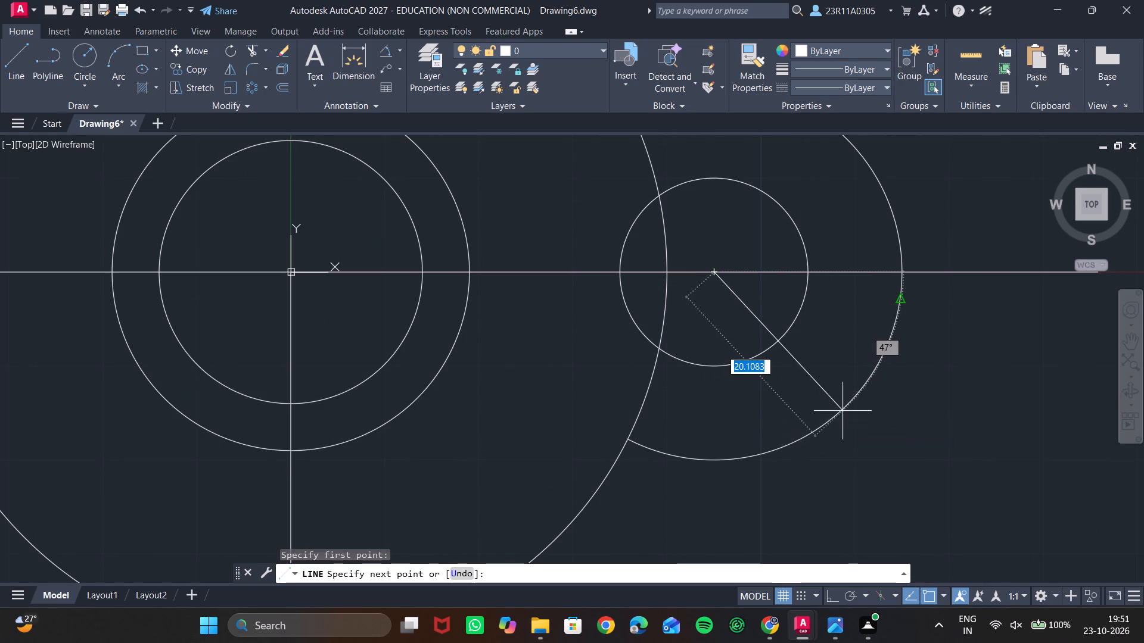
key("Tab")
type("45")
key("Tab")
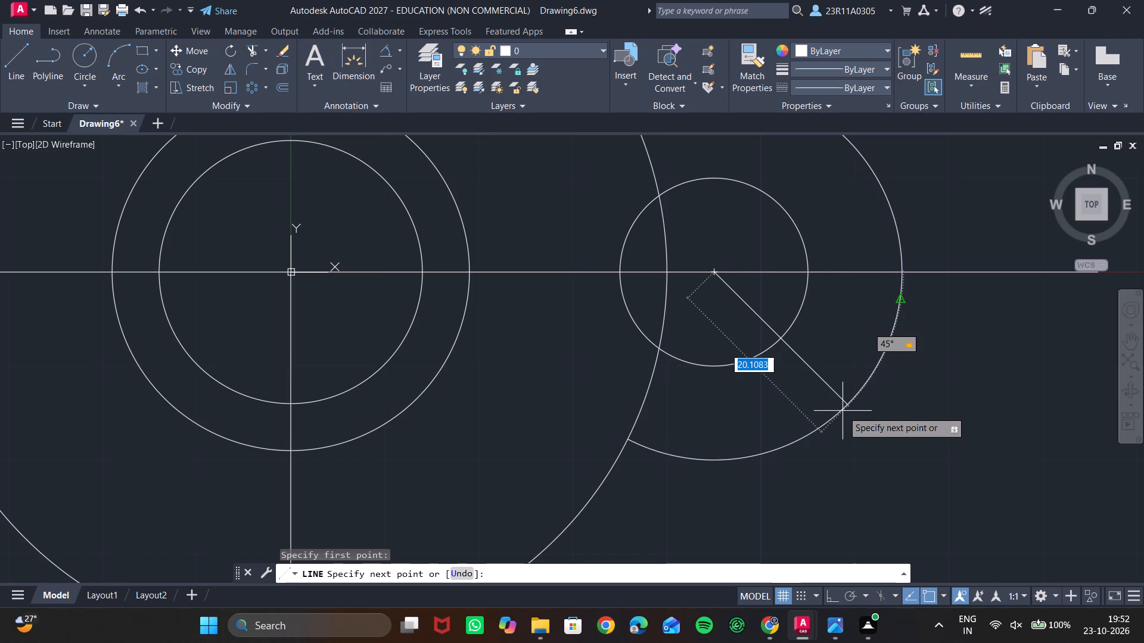
type("20")
key("Return")
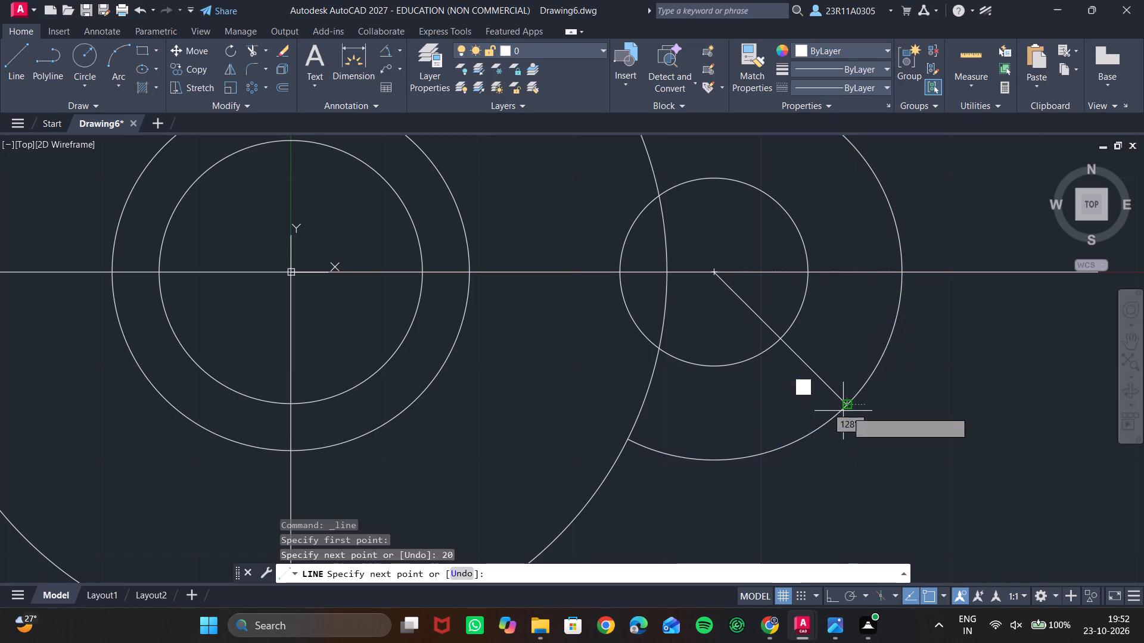
key("Escape")
Draw a slanted line from the outer end of the 45° line to the lower radius-20 circle's positive-X intersection with its horizontal line.
scroll(858, 434, "up", 2)
scroll(858, 434, "down", 2)
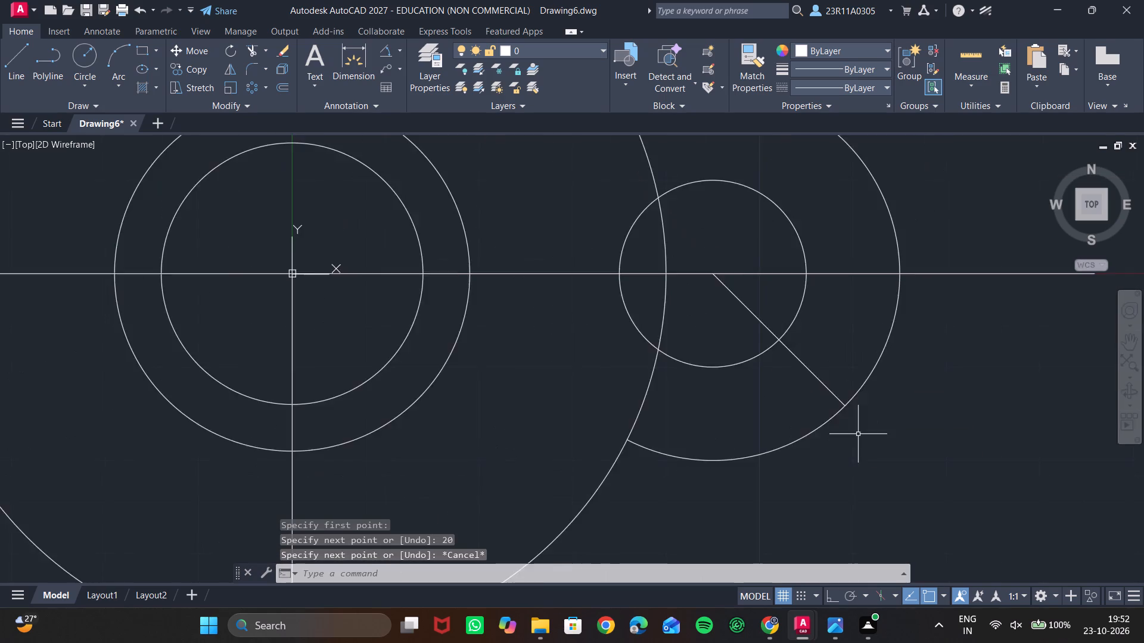
scroll(858, 434, "down", 3)
middle_click_drag(857, 434, 785, 202)
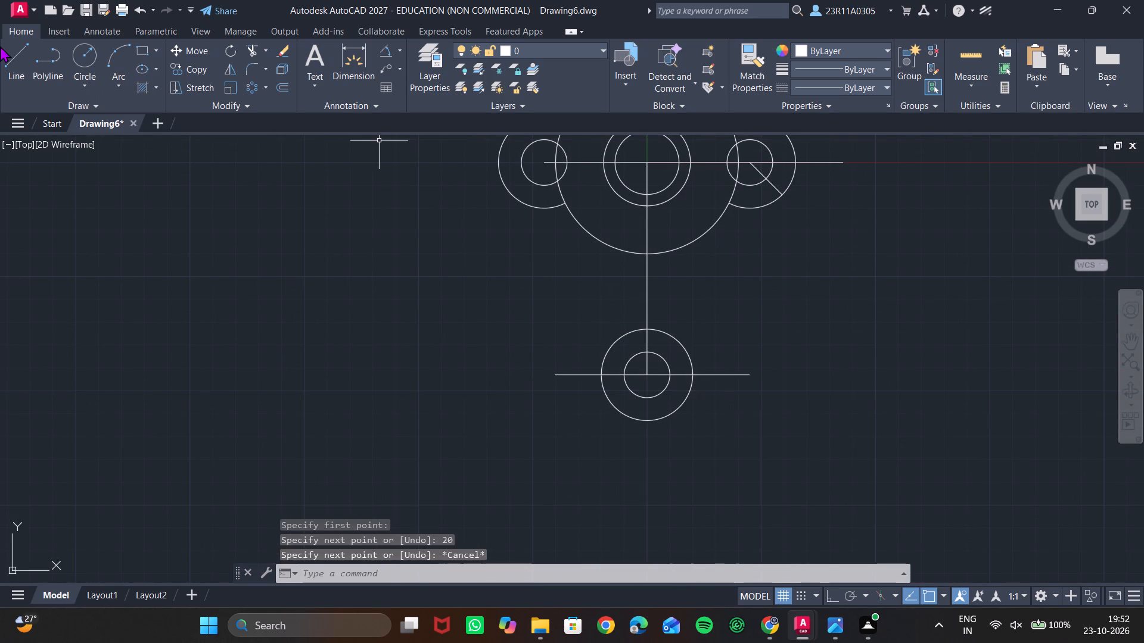
left_click(14, 57)
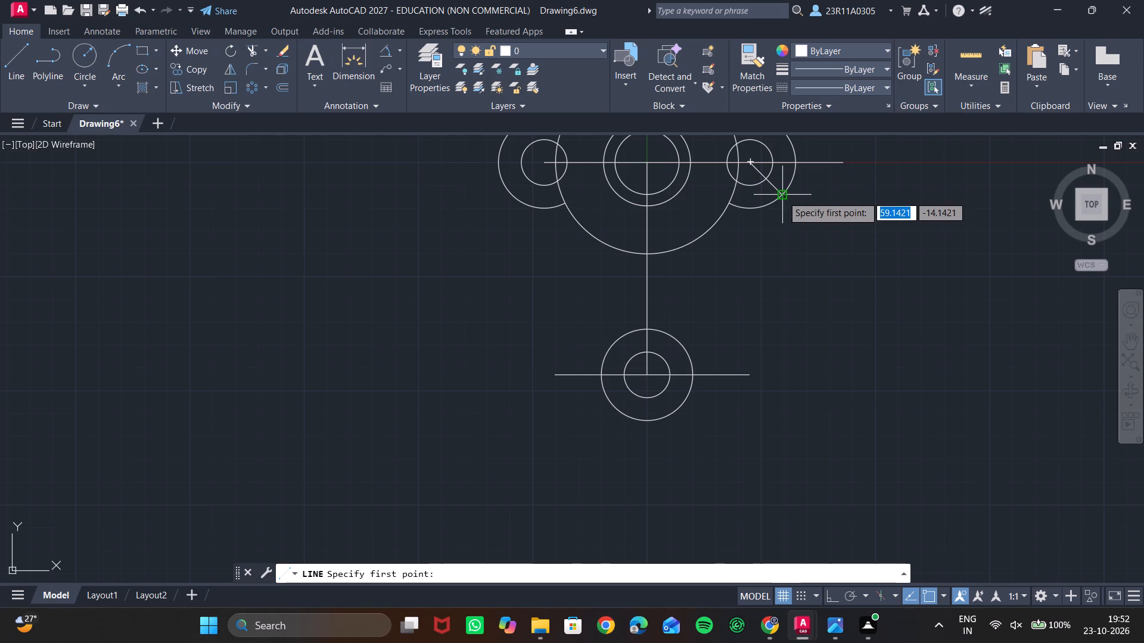
left_click(782, 196)
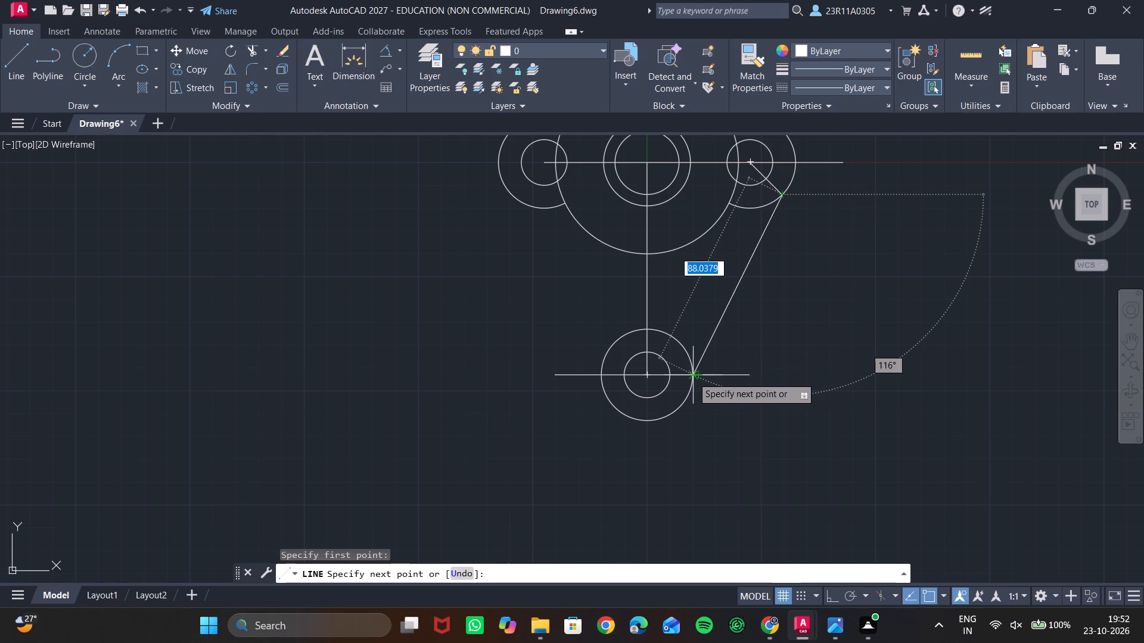
left_click(691, 377)
key("Escape")
middle_click_drag(822, 288, 851, 360)
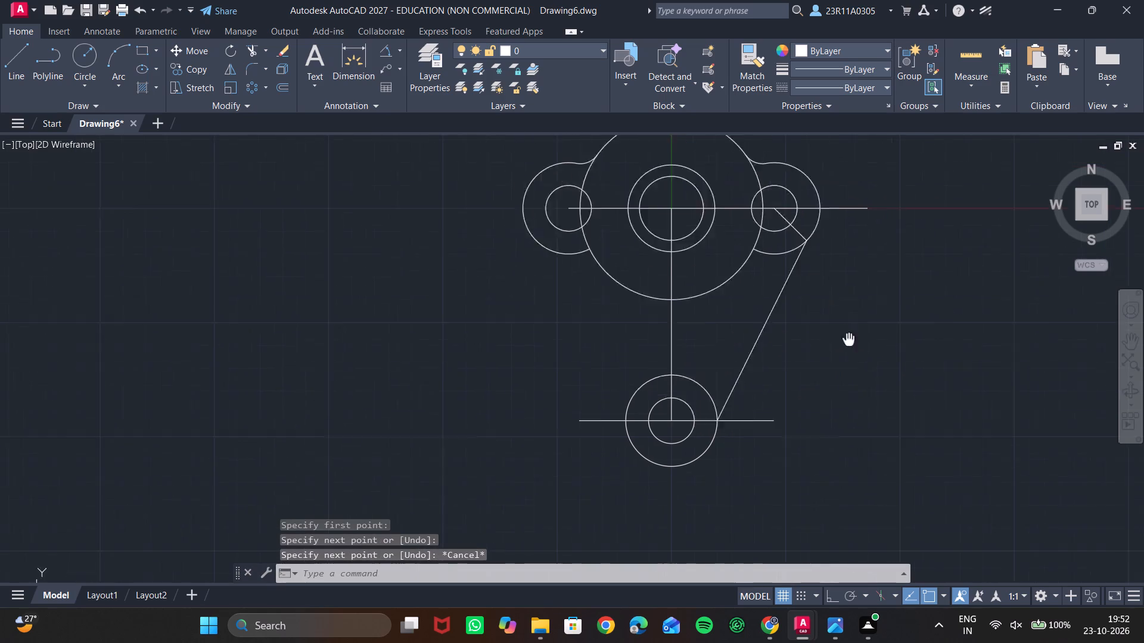
middle_click_drag(851, 360, 854, 369)
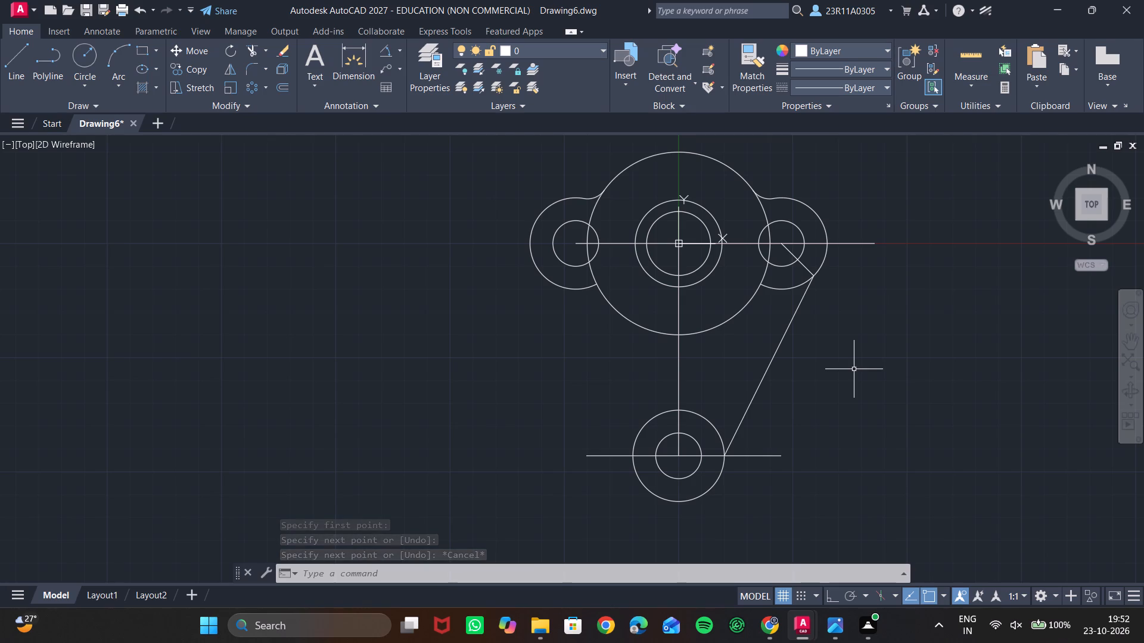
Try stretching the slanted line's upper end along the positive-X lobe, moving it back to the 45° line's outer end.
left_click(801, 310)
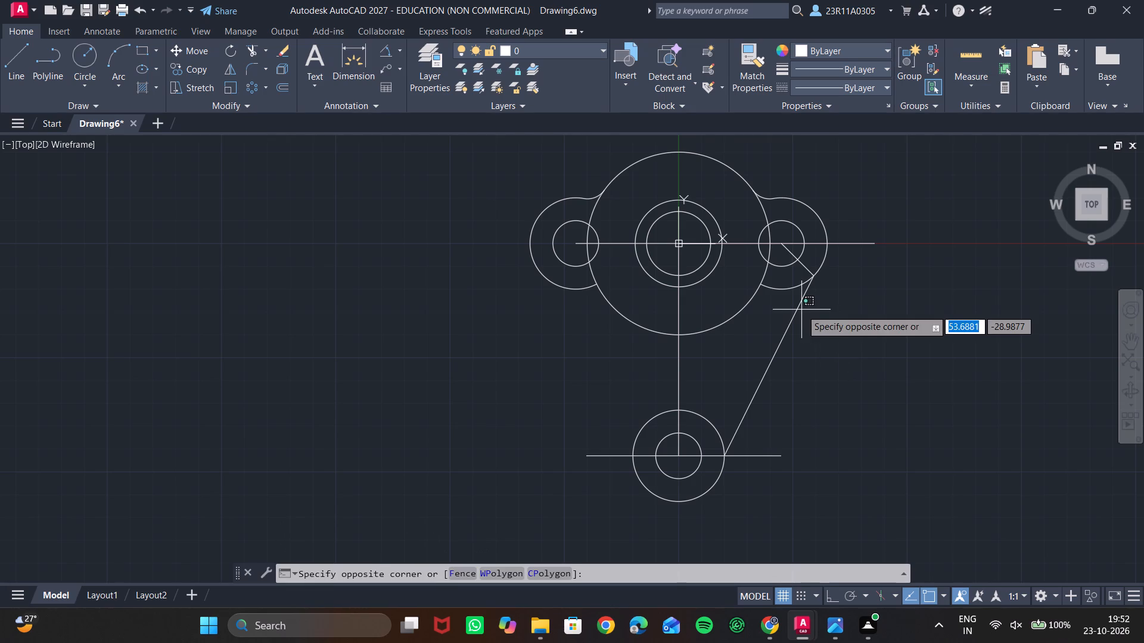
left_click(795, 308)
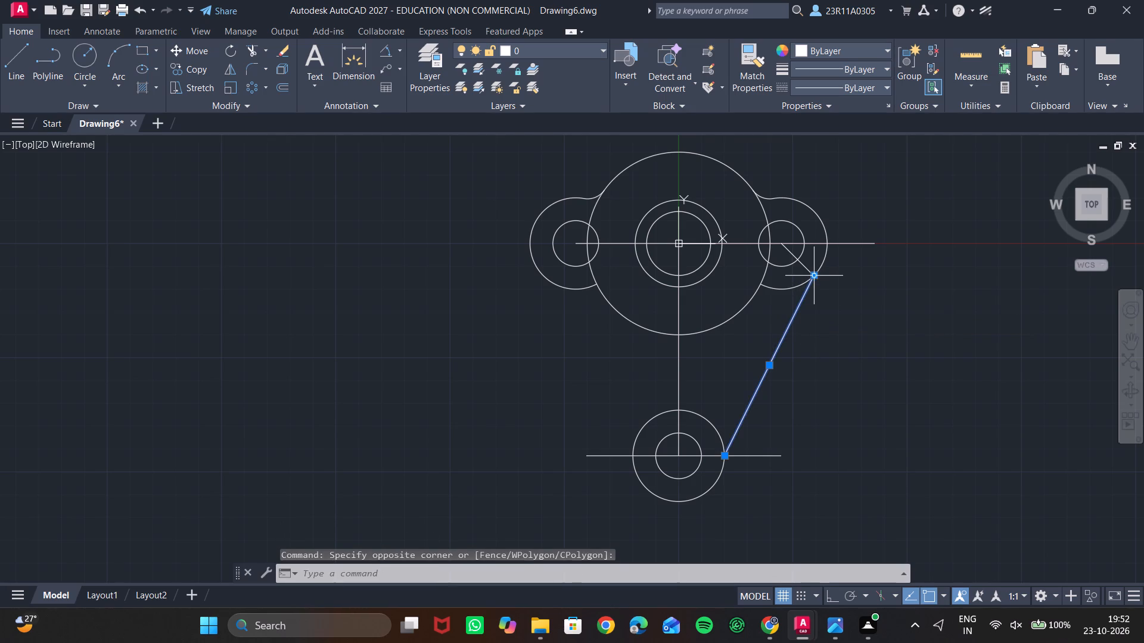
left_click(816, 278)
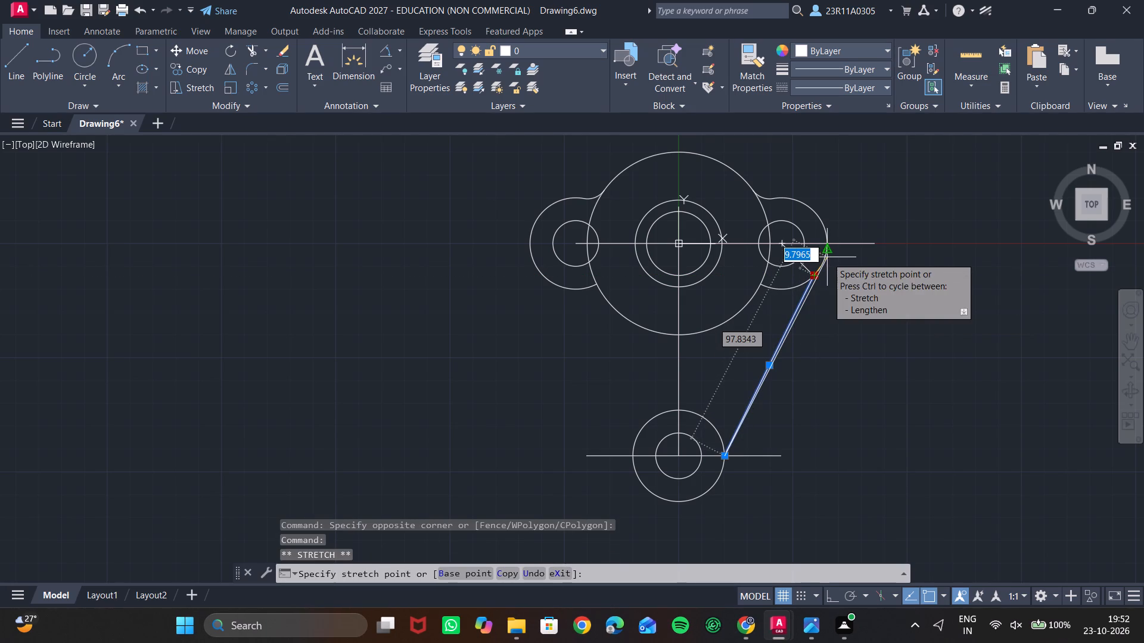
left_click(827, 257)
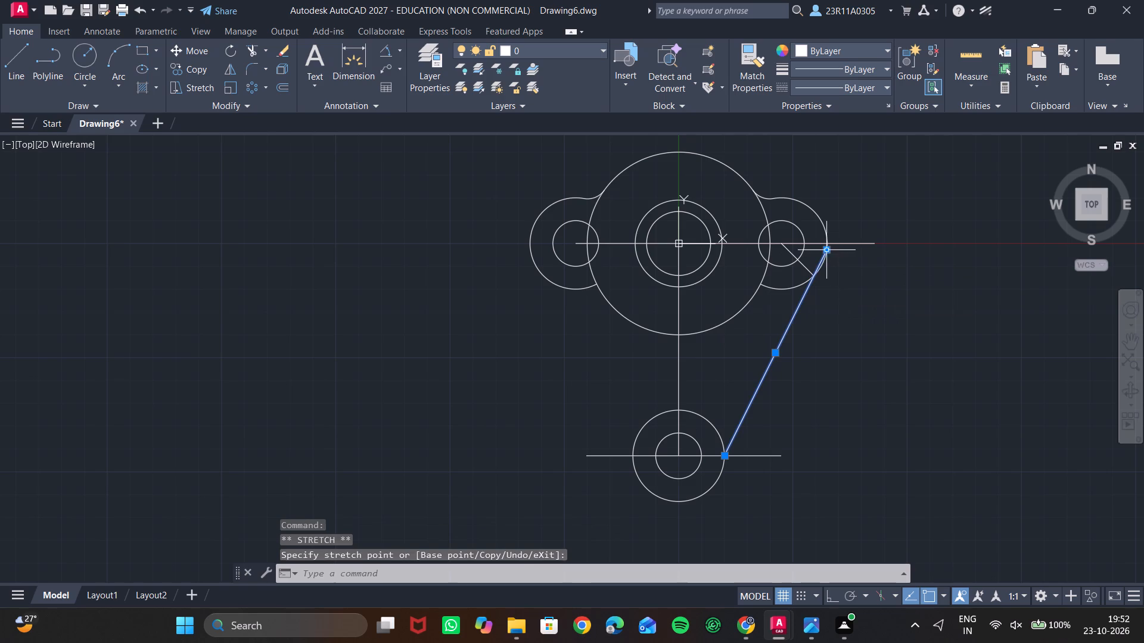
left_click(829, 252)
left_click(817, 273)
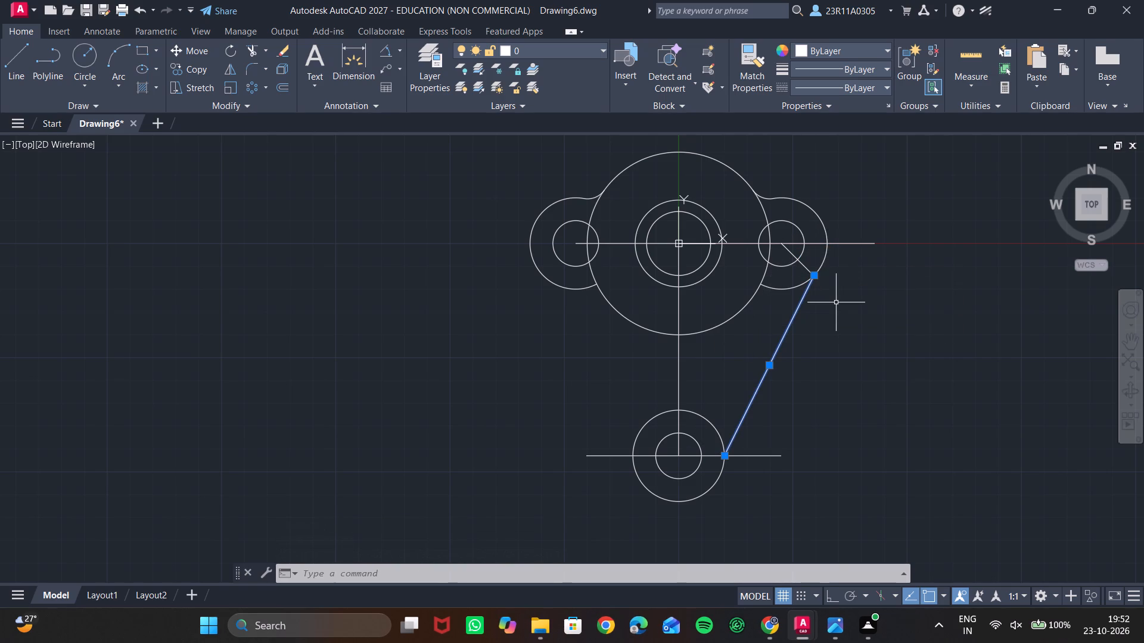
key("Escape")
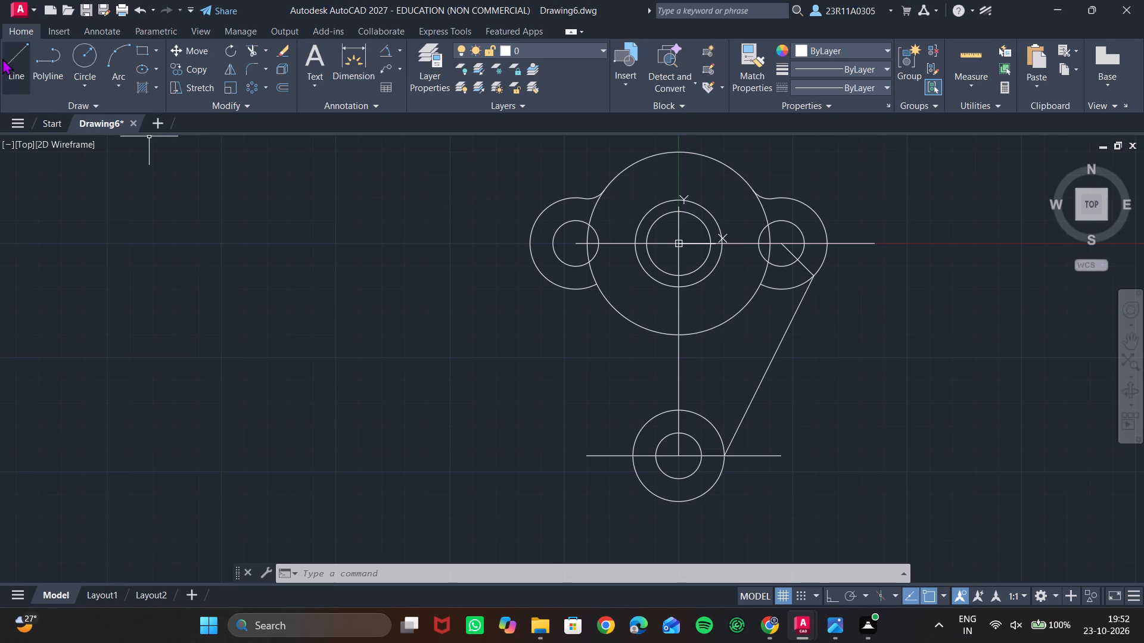
Offset the slanted line by 12 units toward the vertical centreline.
left_click(276, 90)
left_click(726, 452)
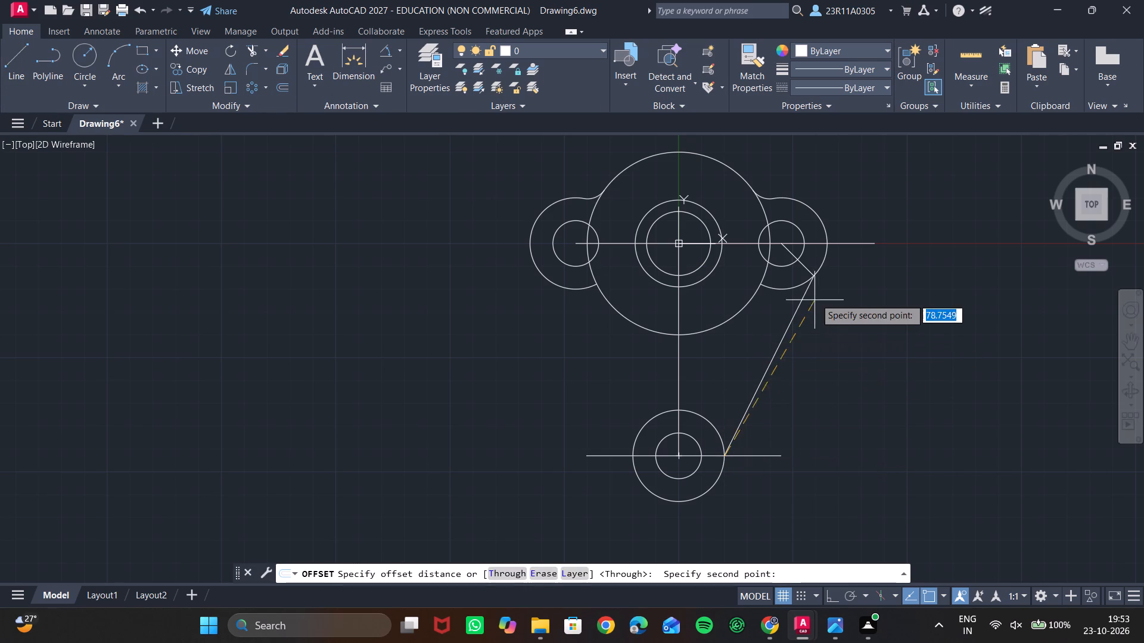
left_click(814, 278)
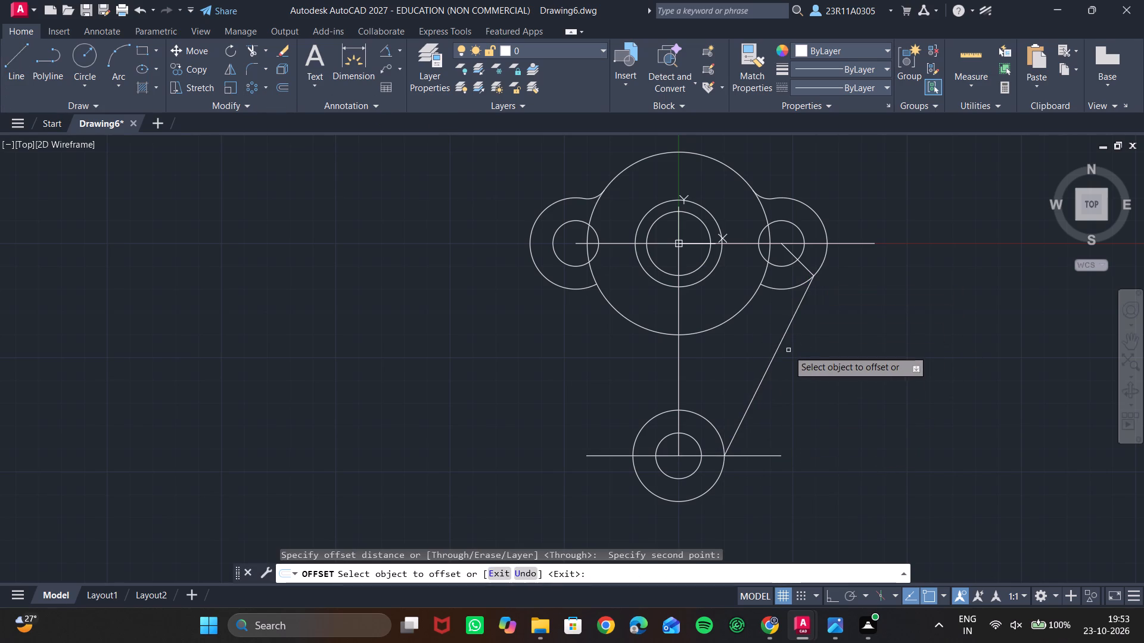
left_click(778, 350)
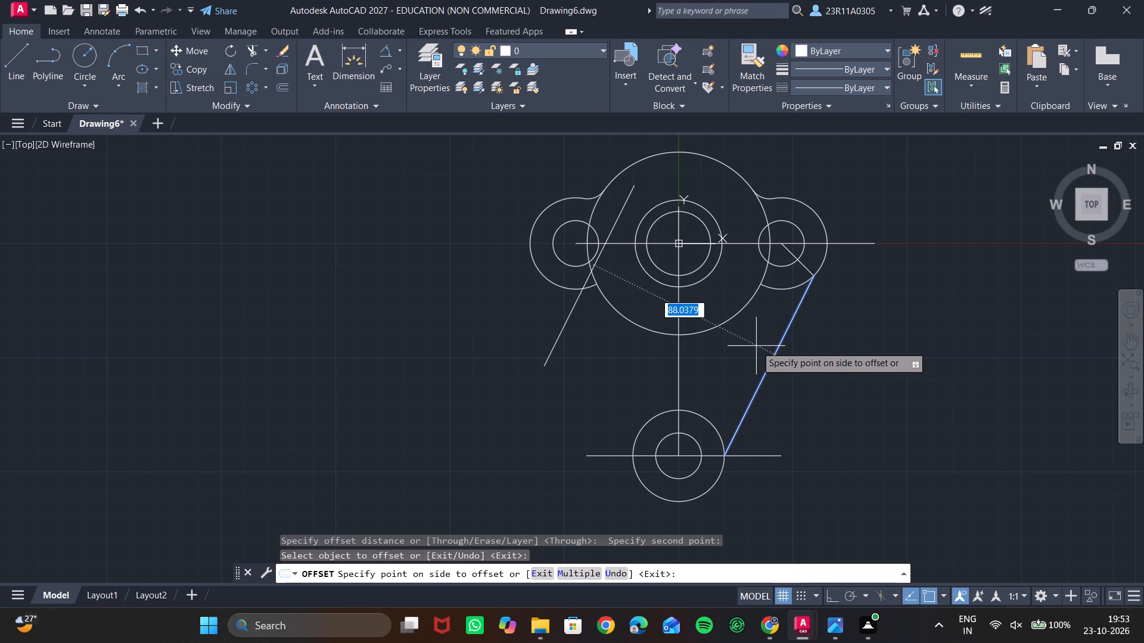
type("12")
key("Return")
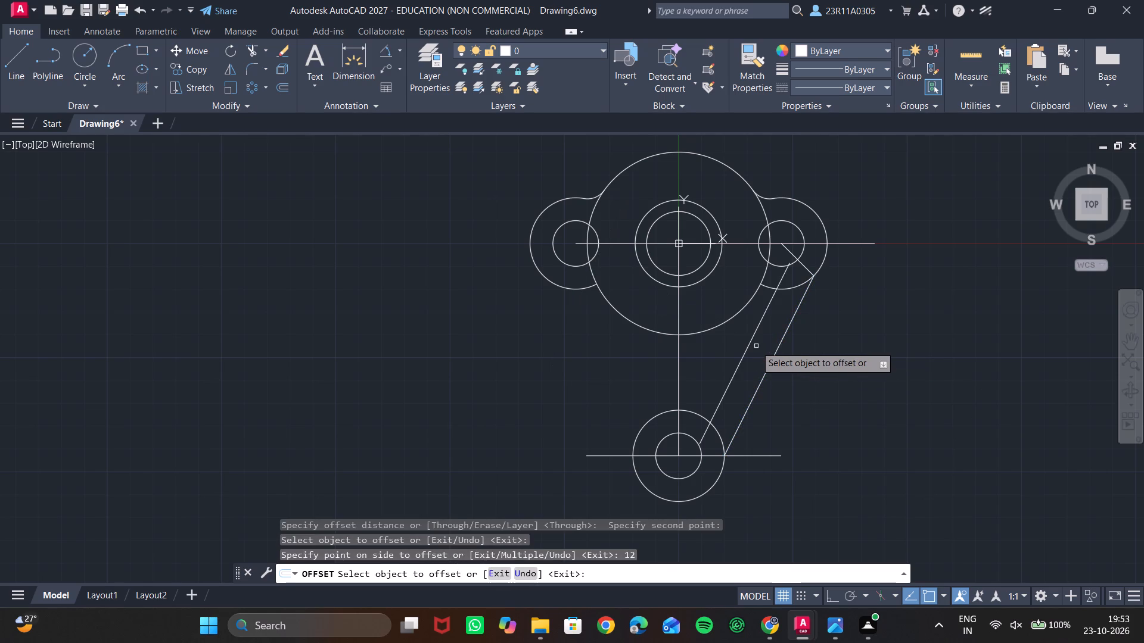
key("Escape")
Trim the offset line's ends inside the lower radius-20 circle and inside the positive-X lobe.
type("trim")
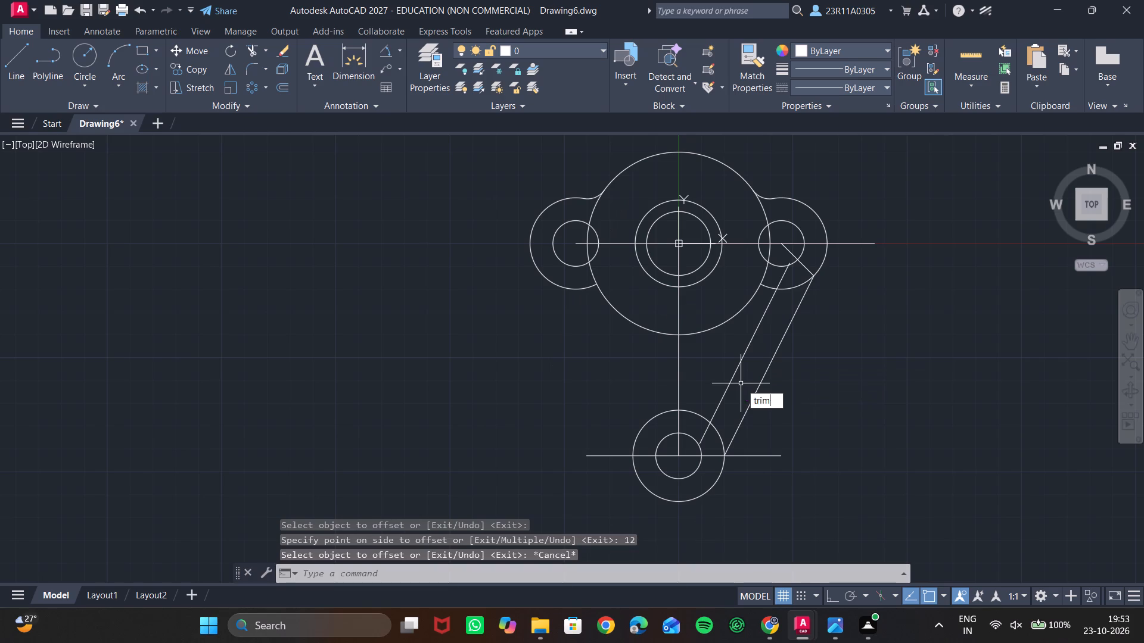
left_click(774, 410)
left_click(703, 438)
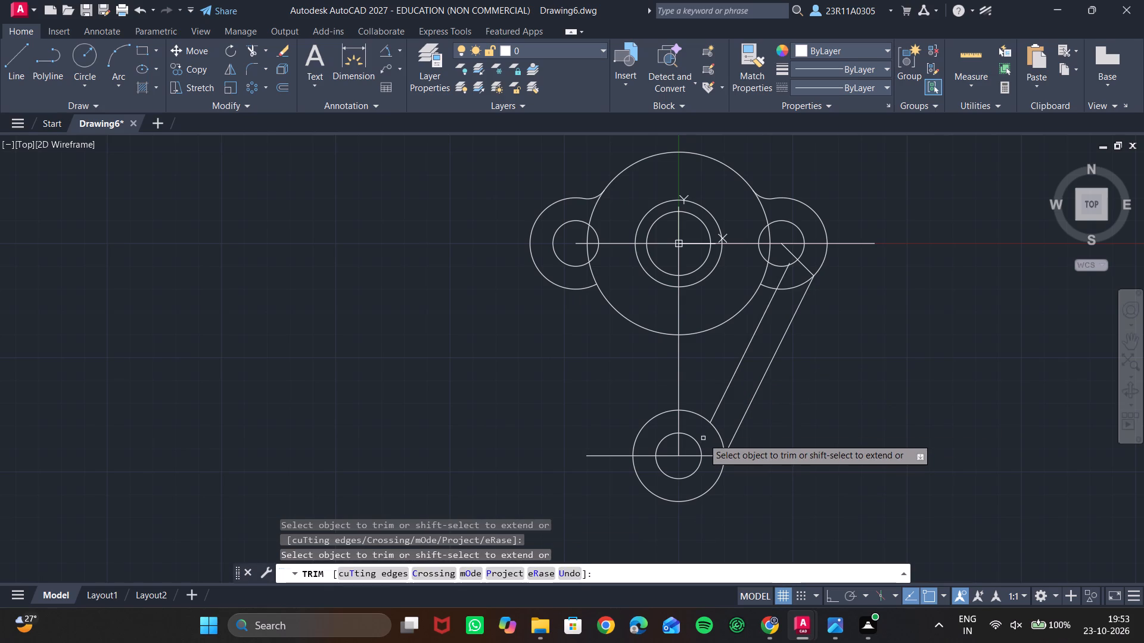
left_click(781, 279)
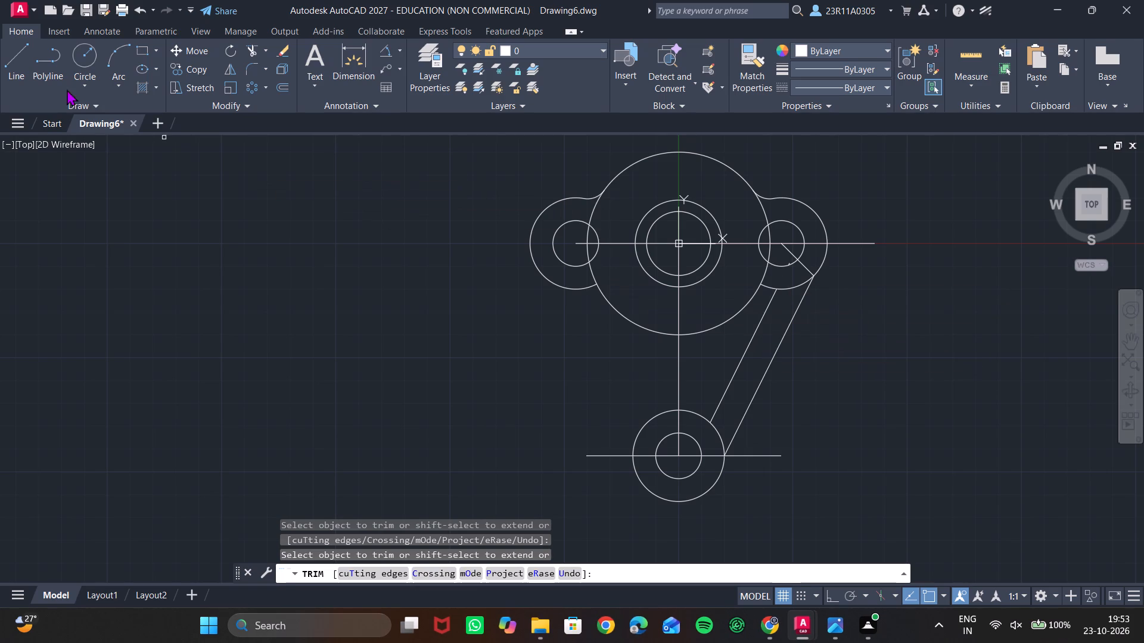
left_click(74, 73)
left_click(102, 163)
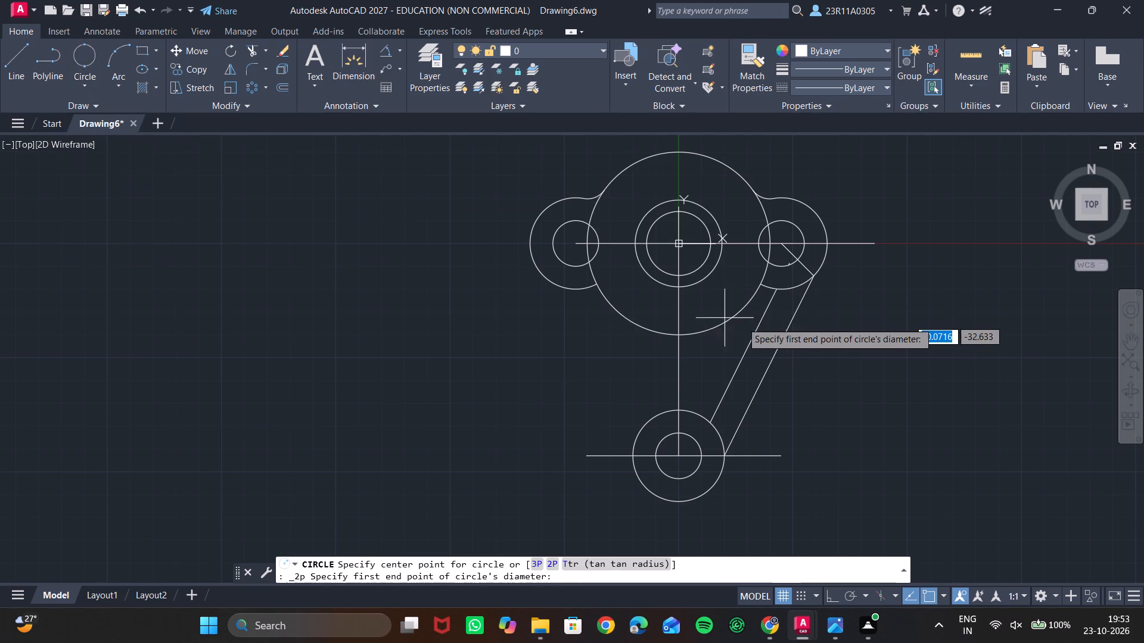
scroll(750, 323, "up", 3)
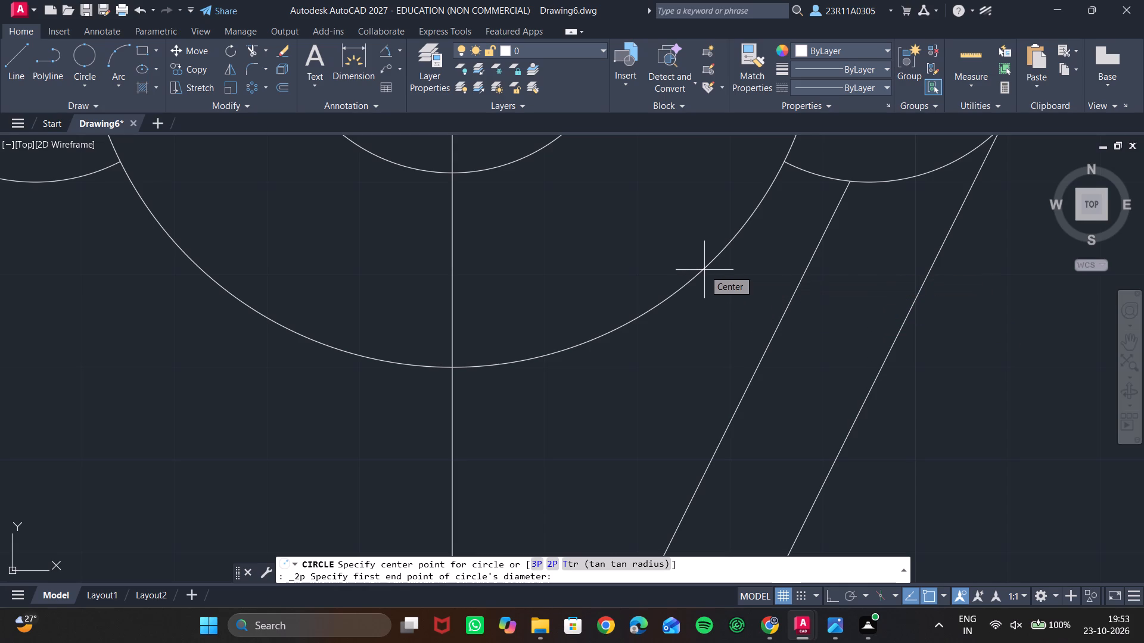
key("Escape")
Draw a 40-unit line from the large circle's centre at 45° below the positive-X axis.
scroll(704, 278, "up", 2)
scroll(710, 291, "down", 4)
middle_click_drag(697, 300, 673, 345)
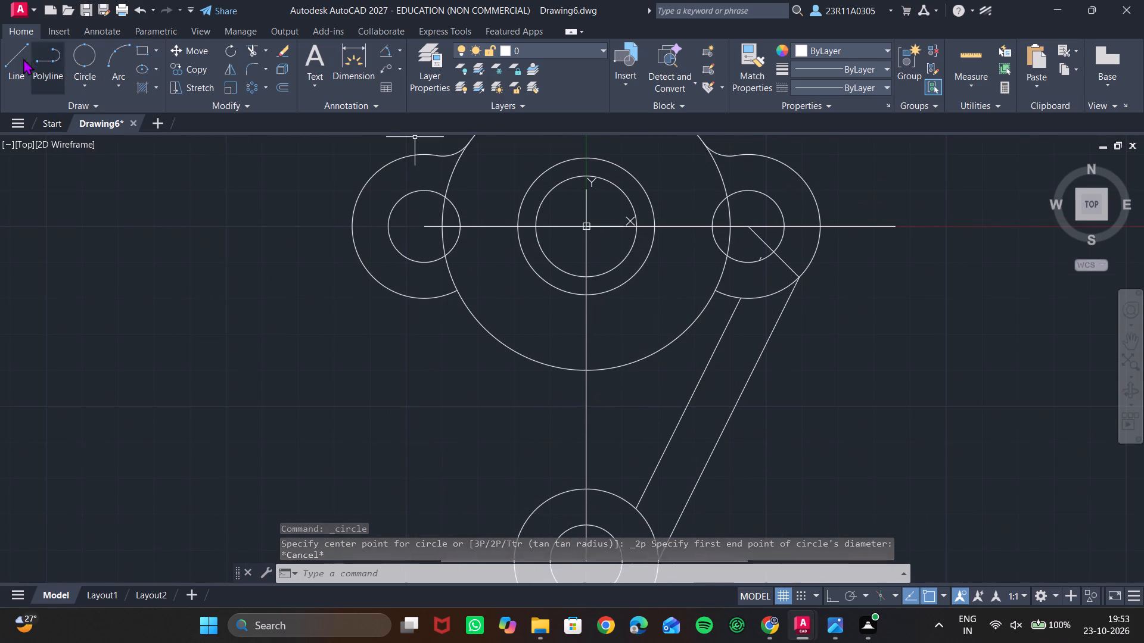
left_click(21, 58)
left_click(587, 227)
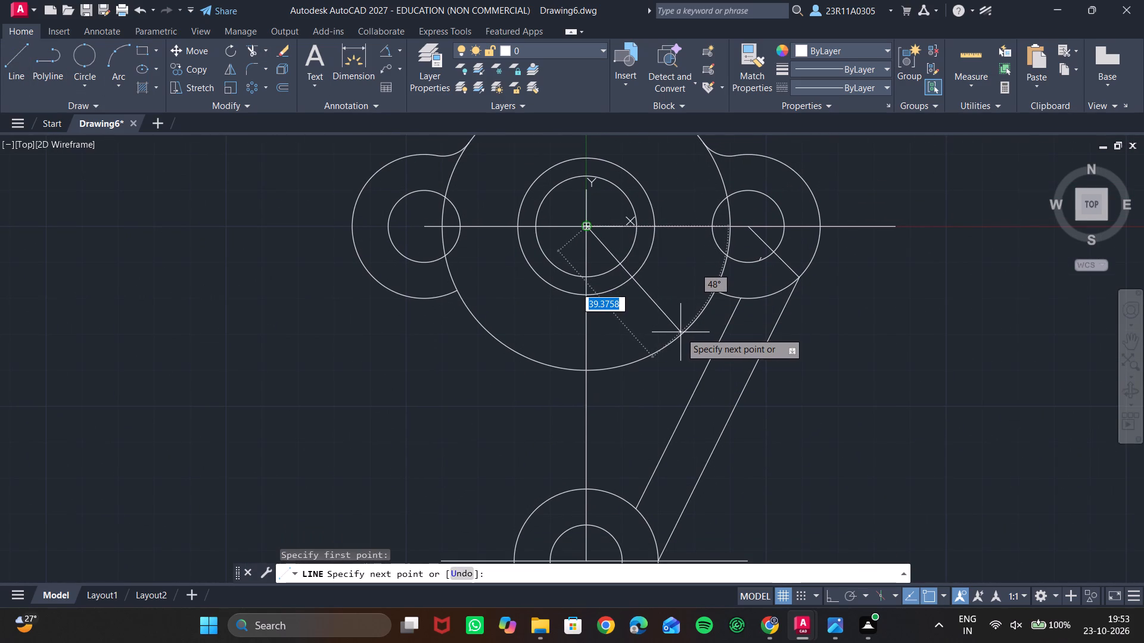
type("40")
key("Tab")
type("45")
key("Return")
key("Escape")
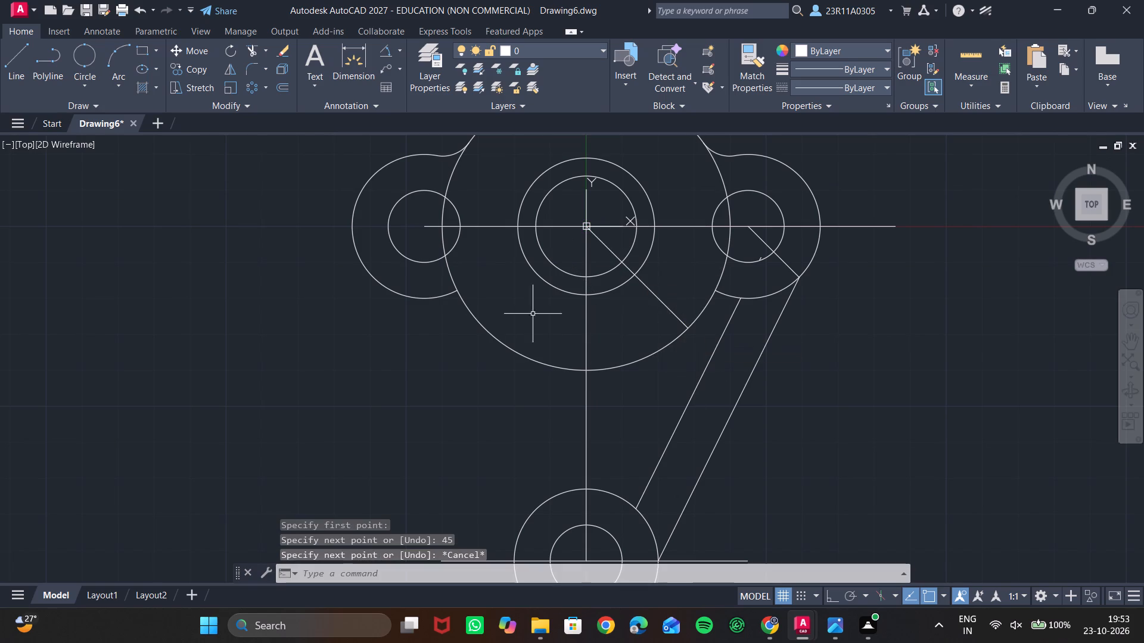
Draw a small two-point circle from the 40-unit line's outer end to the inner slanted line.
left_click(86, 64)
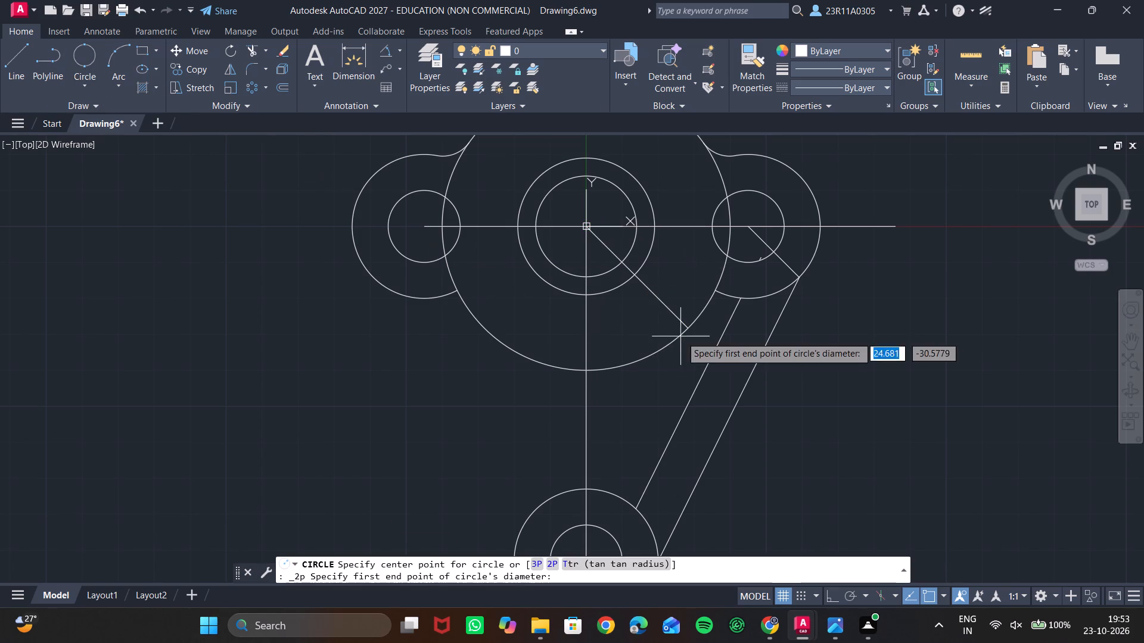
left_click(691, 330)
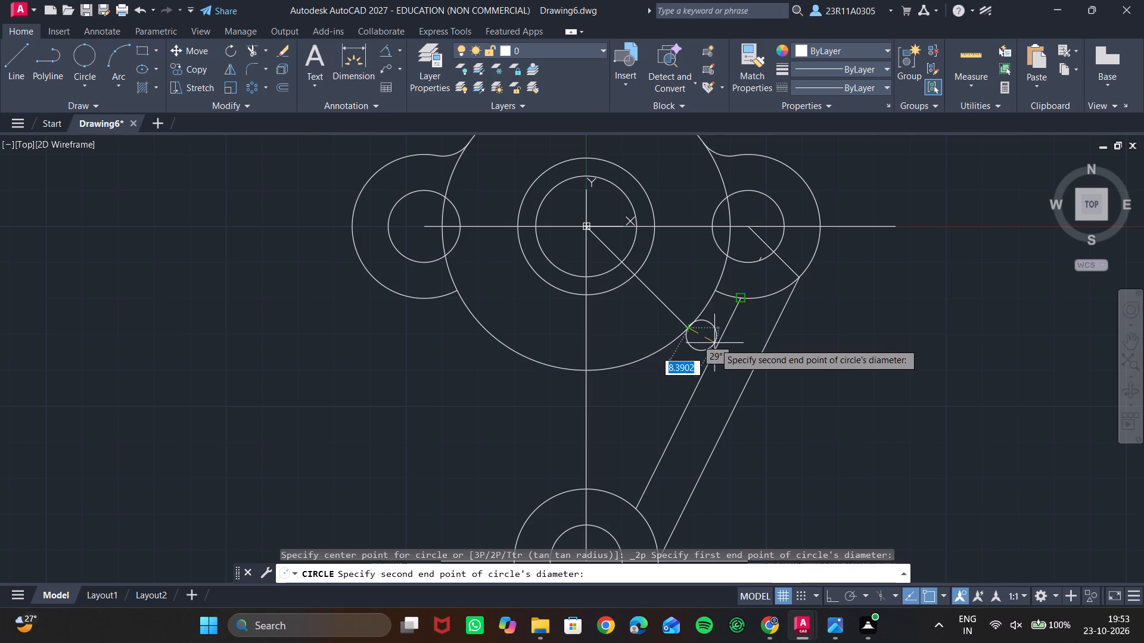
left_click(714, 362)
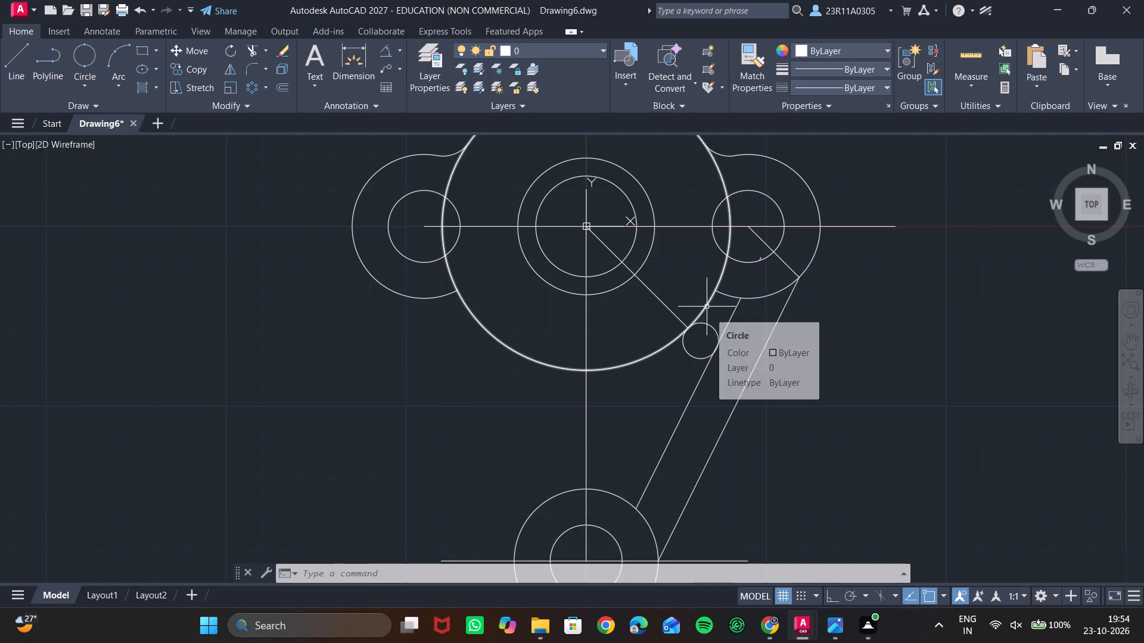
Trim the large circle, small circle and inner slanted line where they meet, leaving a rounded transition between the plate and connecting arm.
type("tr")
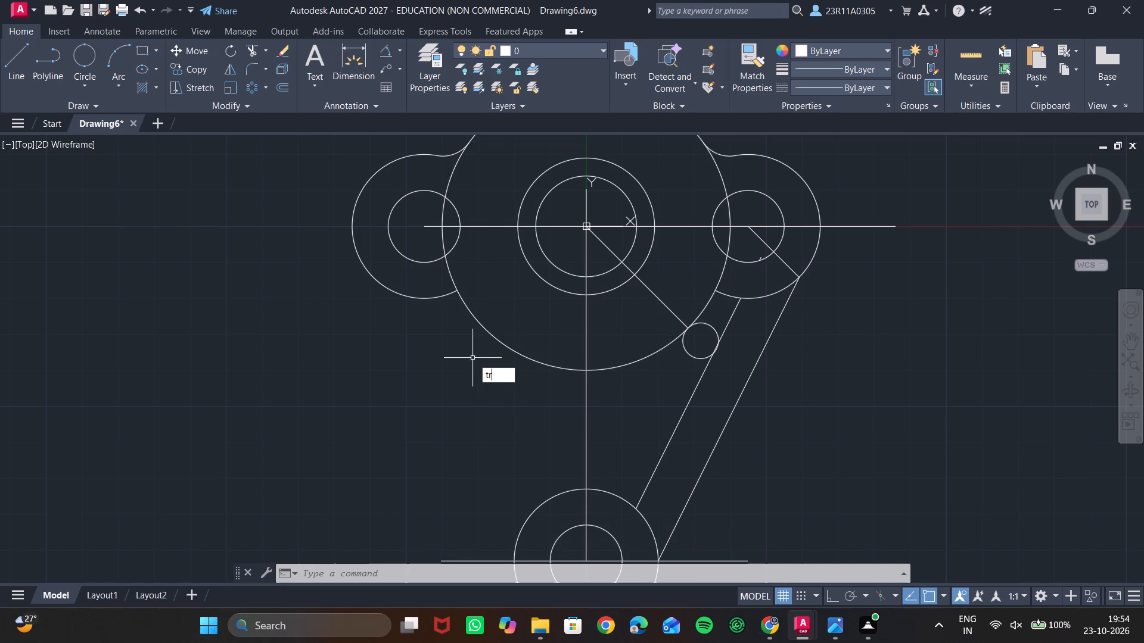
left_click(501, 386)
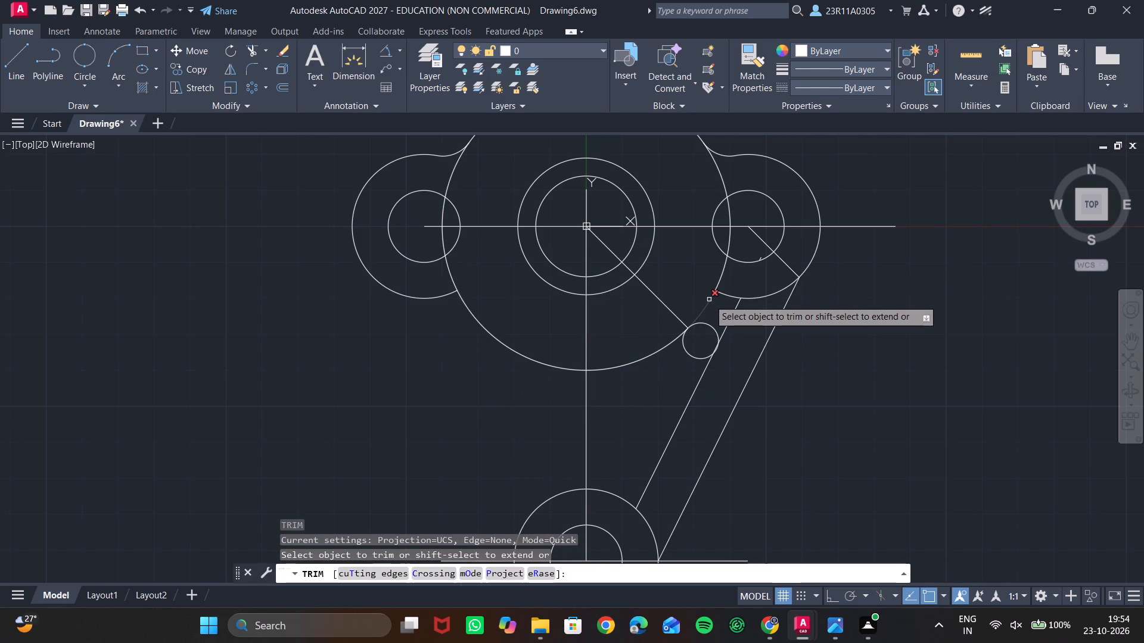
left_click(709, 299)
left_click(691, 358)
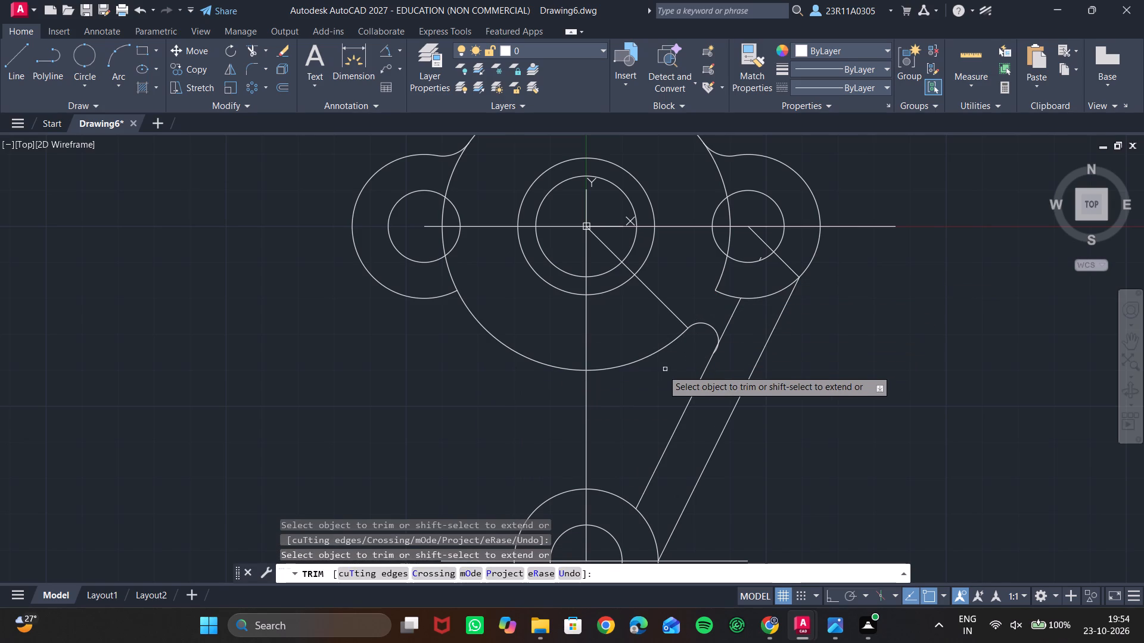
scroll(725, 372, "up", 3)
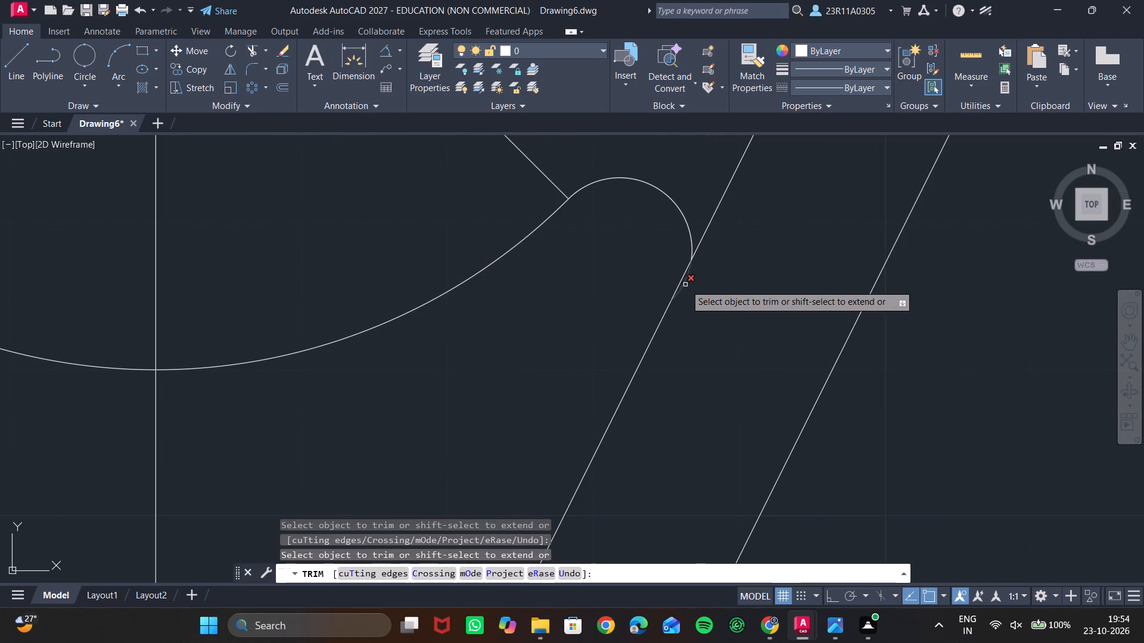
left_click(685, 285)
scroll(689, 311, "up", 2)
scroll(689, 311, "down", 4)
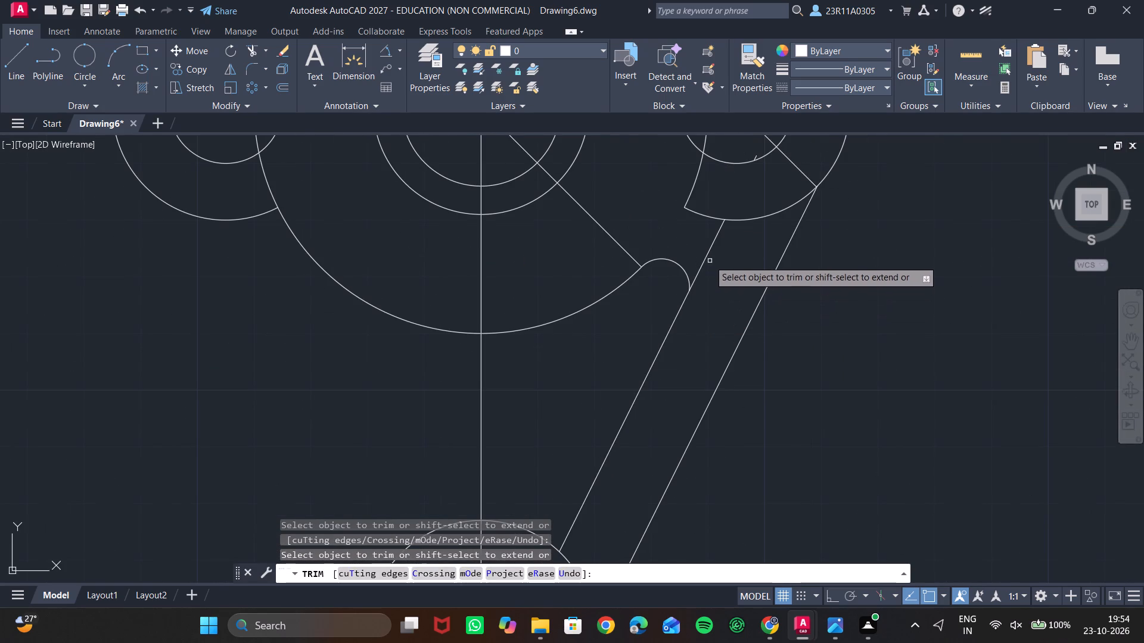
left_click(707, 259)
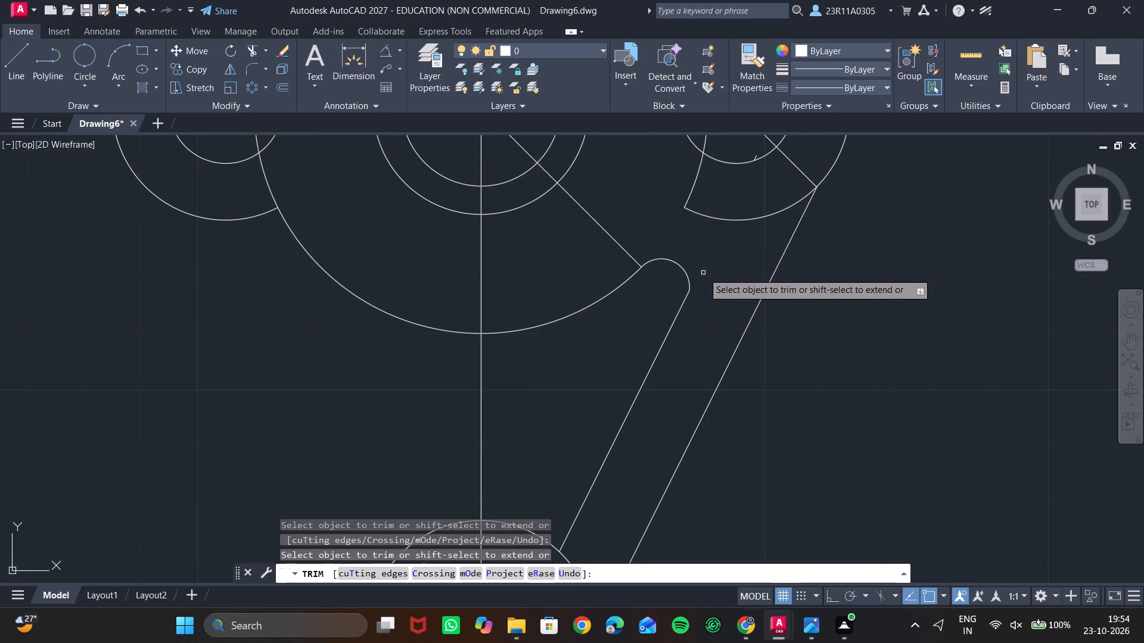
Trim away the positive-X lobe's lower arc and the large circle's remaining arc segments across that lobe and its hole.
scroll(703, 273, "up", 1)
scroll(703, 274, "down", 2)
middle_click_drag(703, 274, 717, 387)
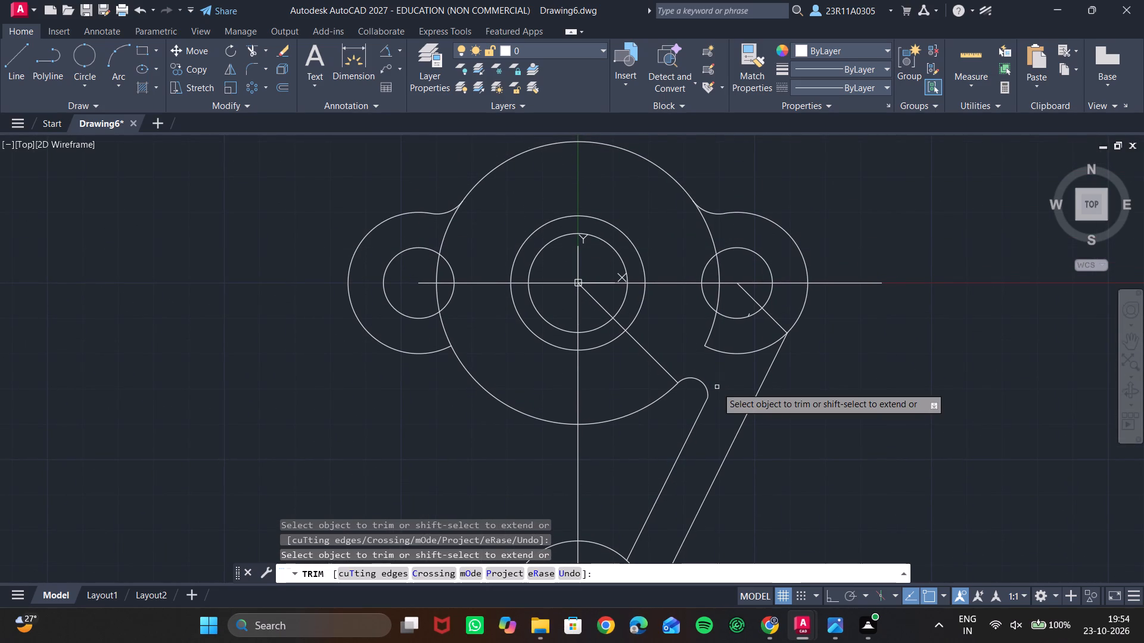
left_click(741, 353)
left_click(709, 333)
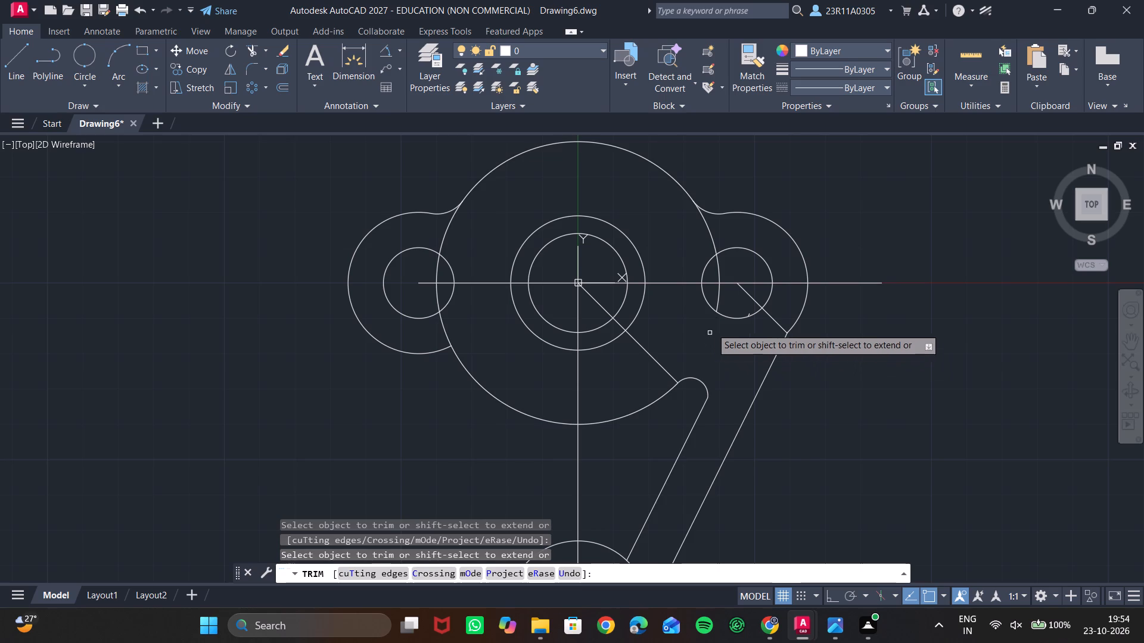
left_click(720, 299)
left_click(720, 267)
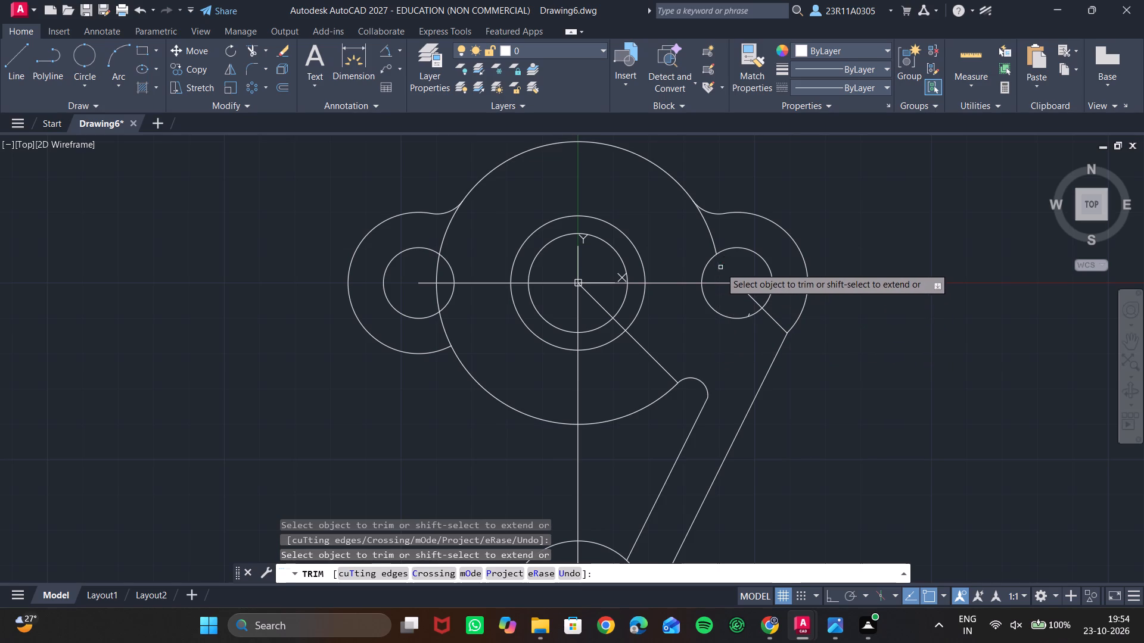
left_click(709, 233)
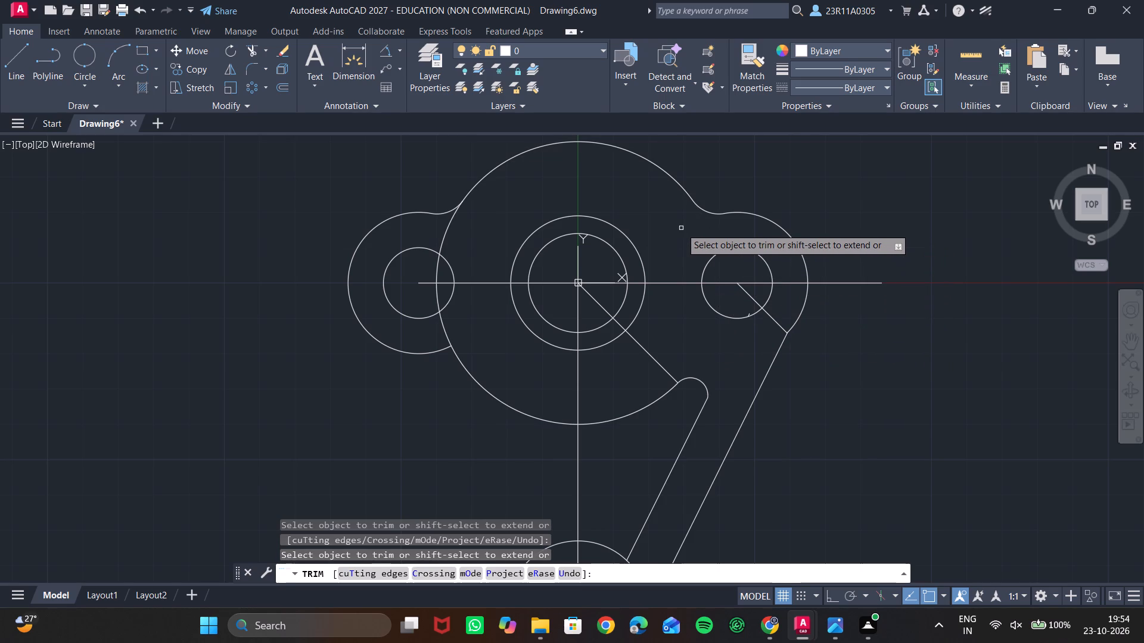
Trim away the leftover offset-line fragment and the 45° construction line in the positive-X lobe.
scroll(747, 311, "up", 3)
left_click(749, 322)
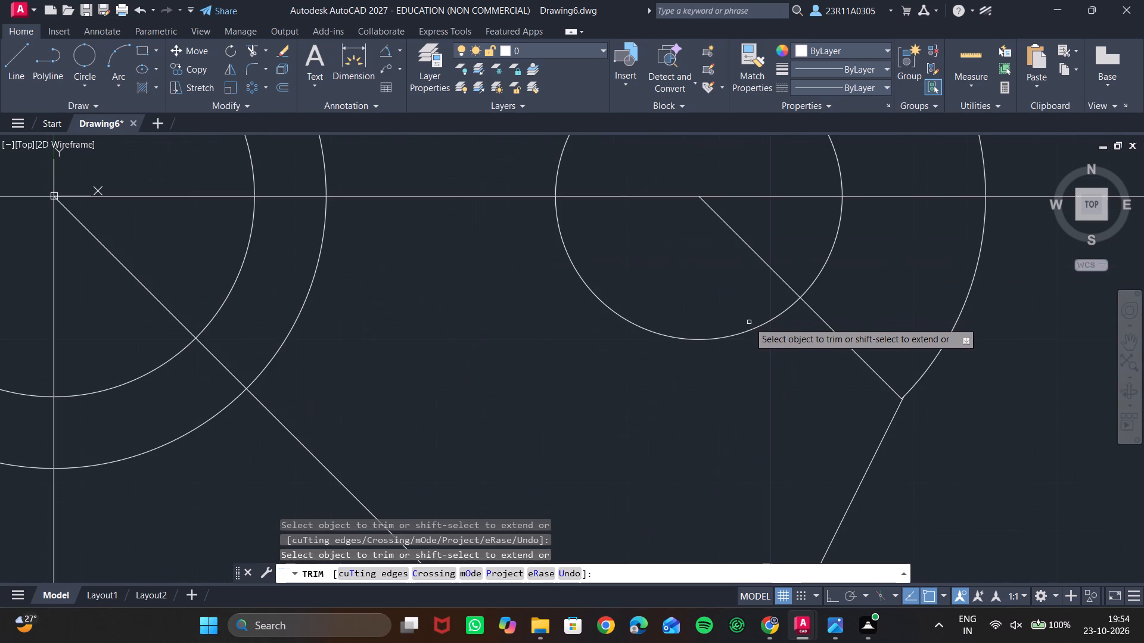
scroll(733, 281, "up", 2)
scroll(733, 281, "down", 3)
left_click(738, 259)
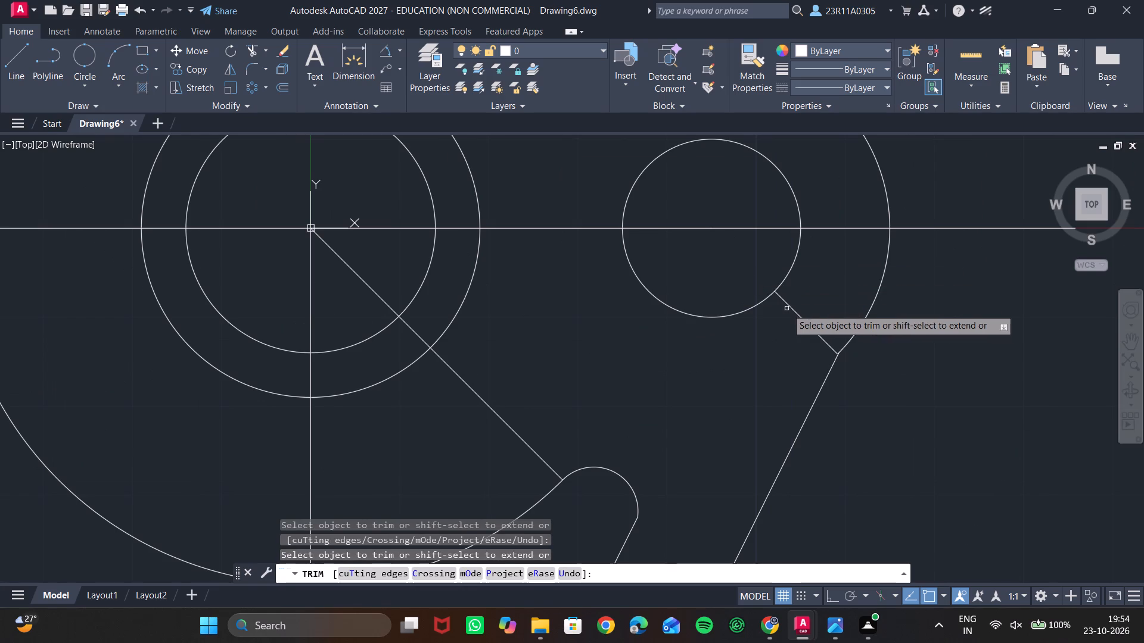
left_click(792, 311)
Trim away the horizontal centreline segments crossing the positive-X lobe's hole.
scroll(771, 334, "up", 1)
scroll(771, 334, "down", 2)
left_click(741, 269)
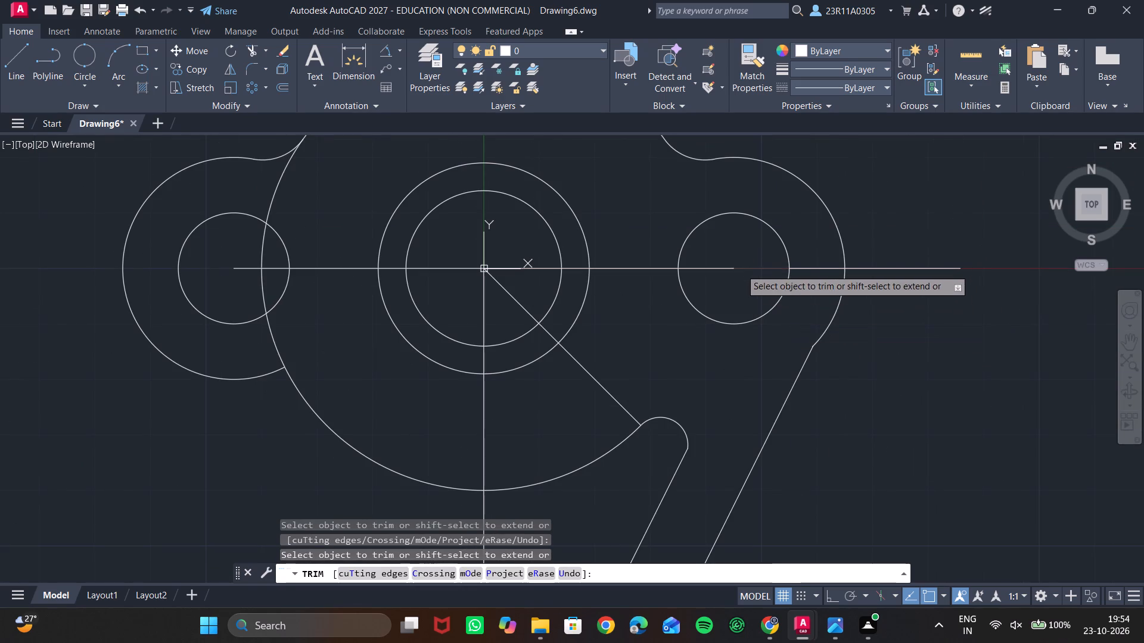
left_click(721, 267)
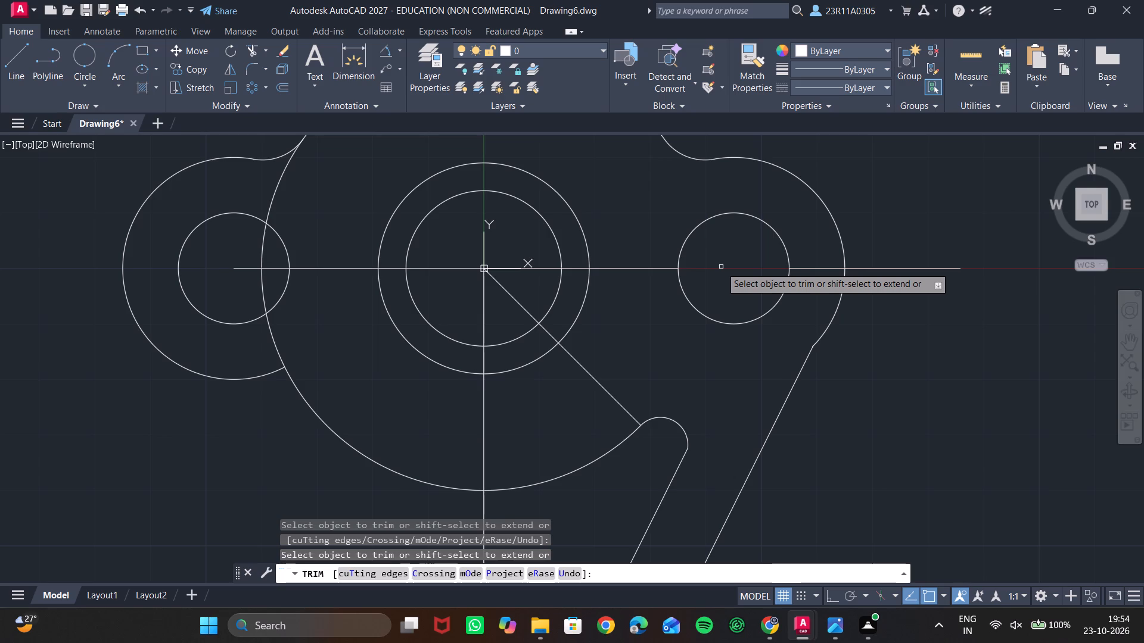
scroll(694, 364, "down", 2)
scroll(694, 364, "up", 2)
scroll(694, 364, "down", 2)
key("Escape")
Draw a 20-unit horizontal line outward from the negative-X hole's centre, and a vertical line from that centre down to the lobe's edge.
middle_click_drag(697, 377, 735, 356)
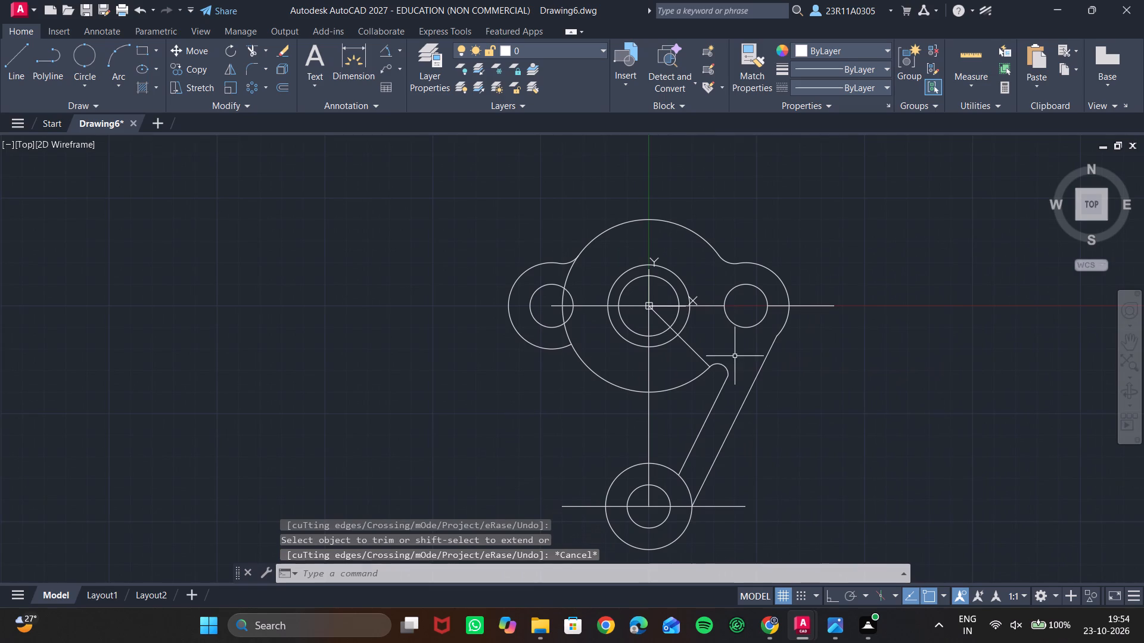
left_click(14, 61)
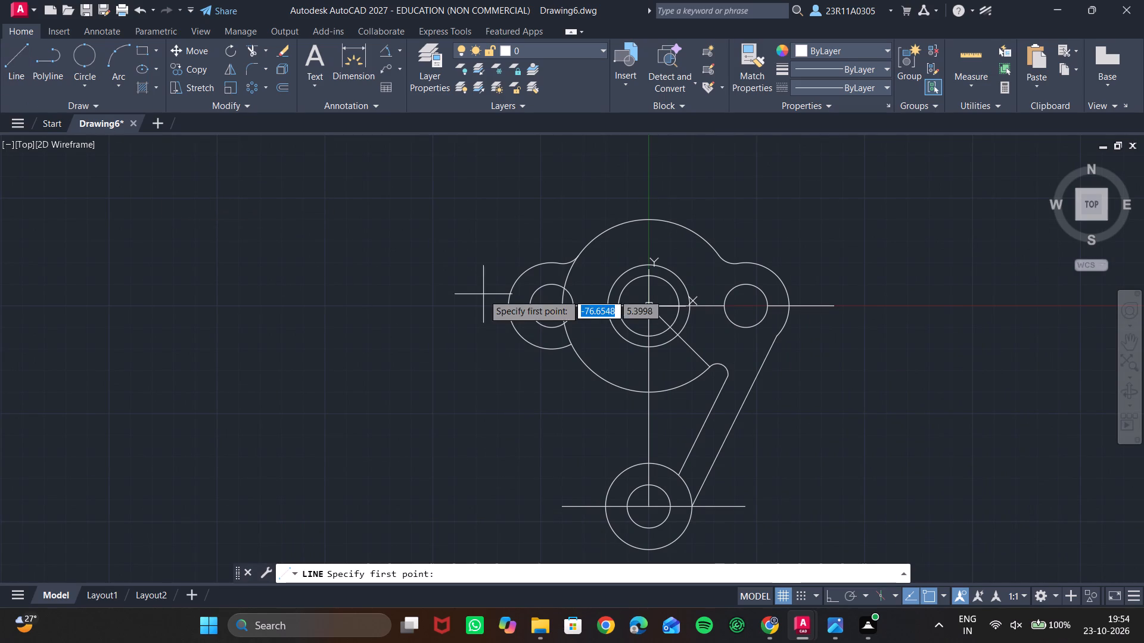
left_click(548, 306)
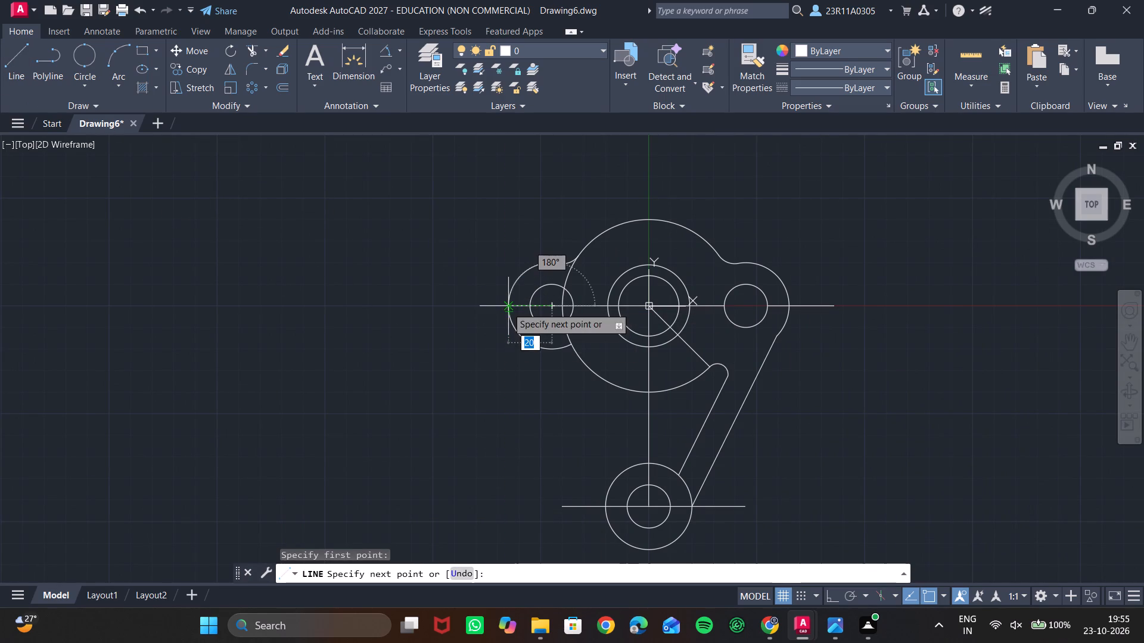
left_click(507, 307)
key("Escape")
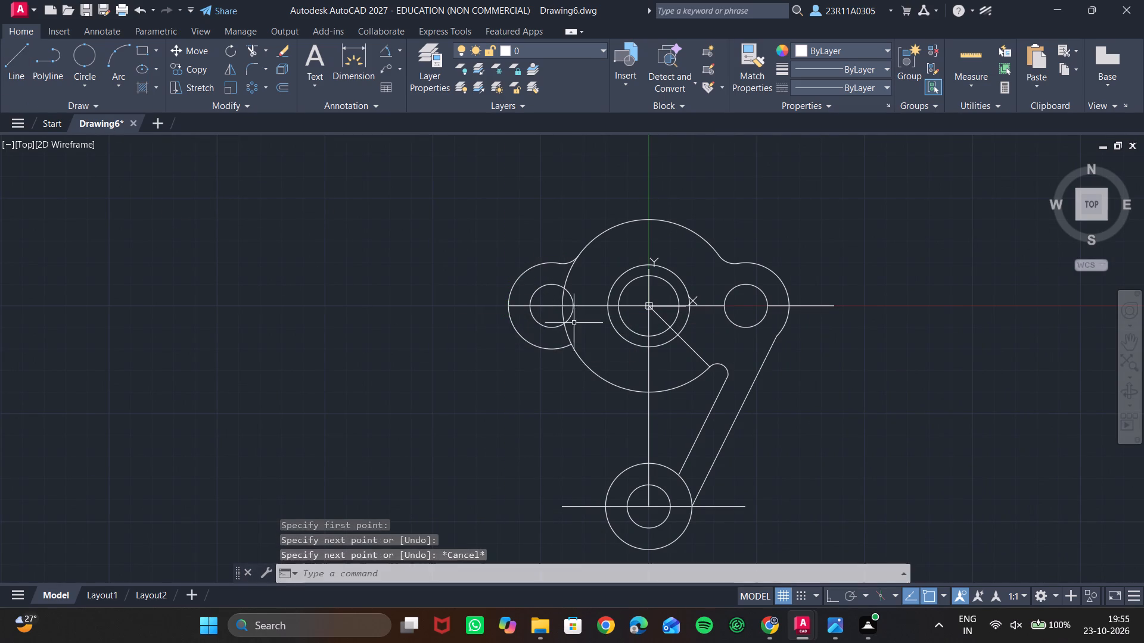
key("space")
left_click(553, 307)
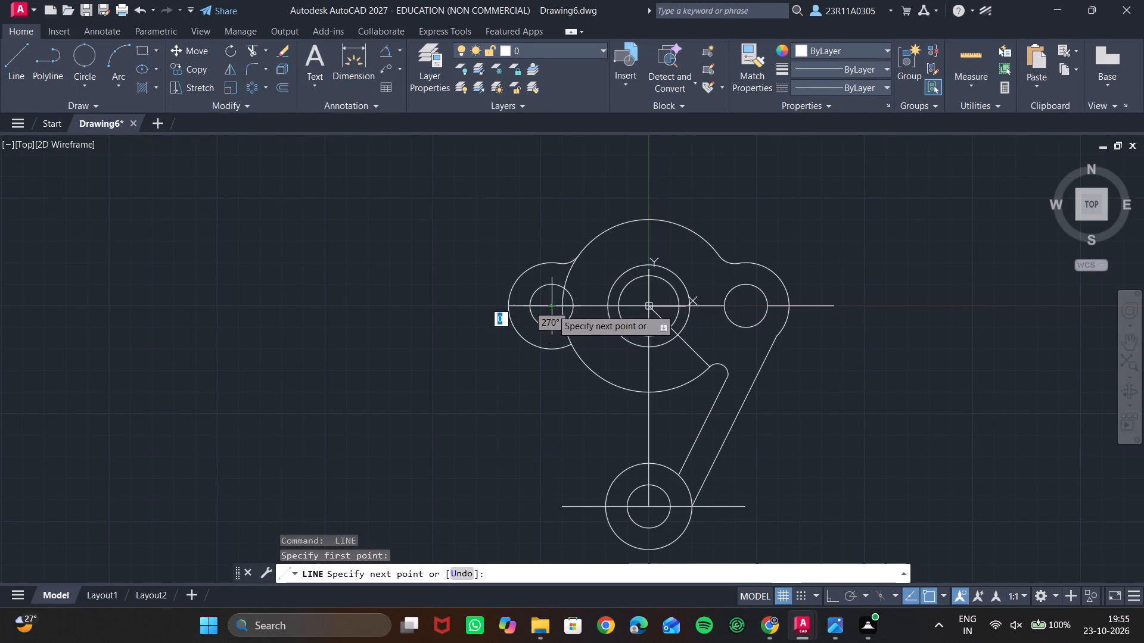
left_click(548, 347)
key("Escape")
Draw a 20-unit line from the negative-X hole's centre, slanting down and outward at 135°.
key("space")
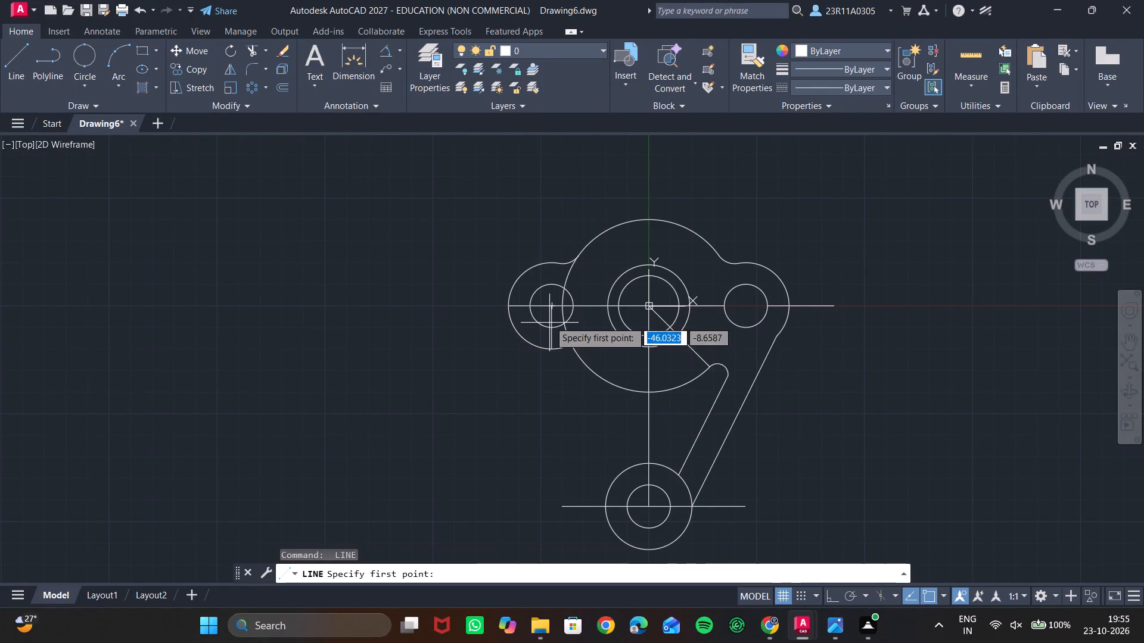
left_click(550, 308)
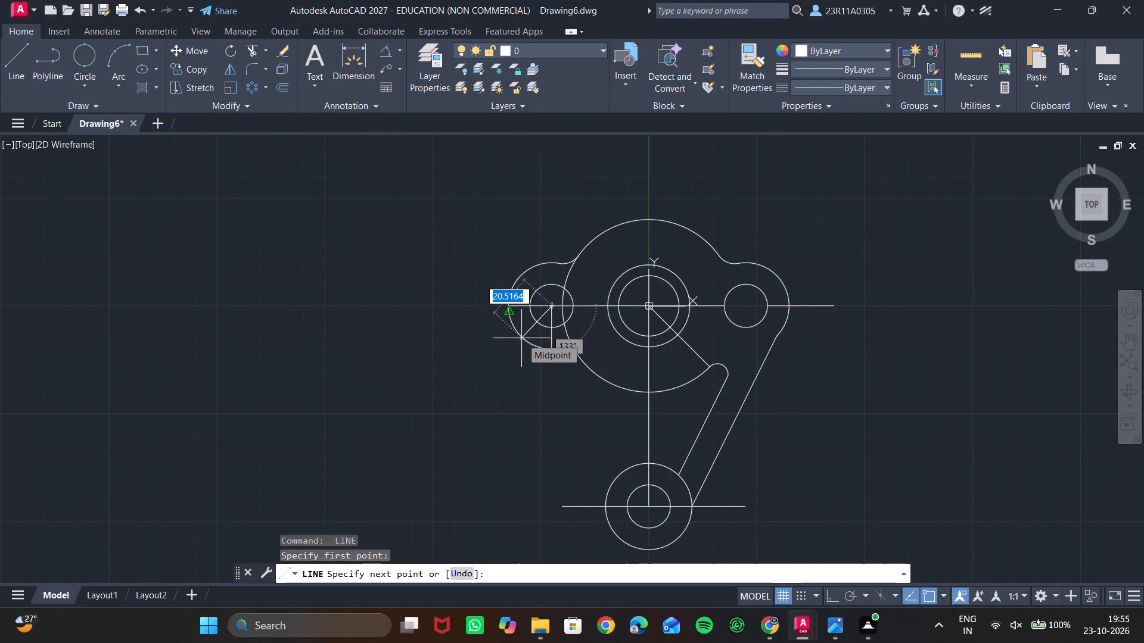
key("Tab")
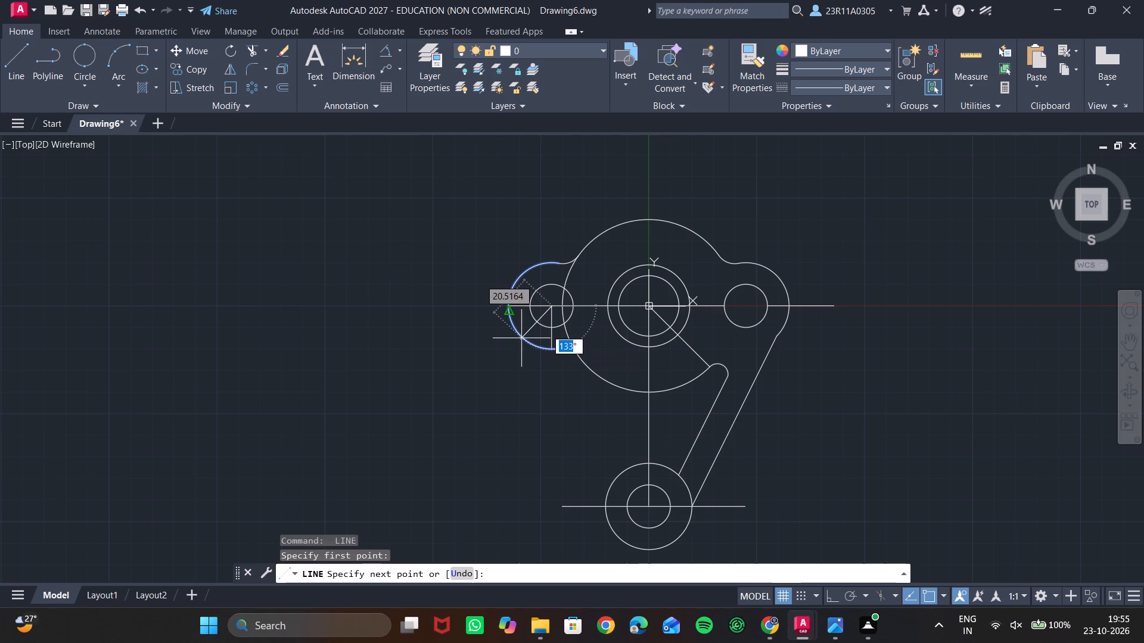
type("135")
key("Tab")
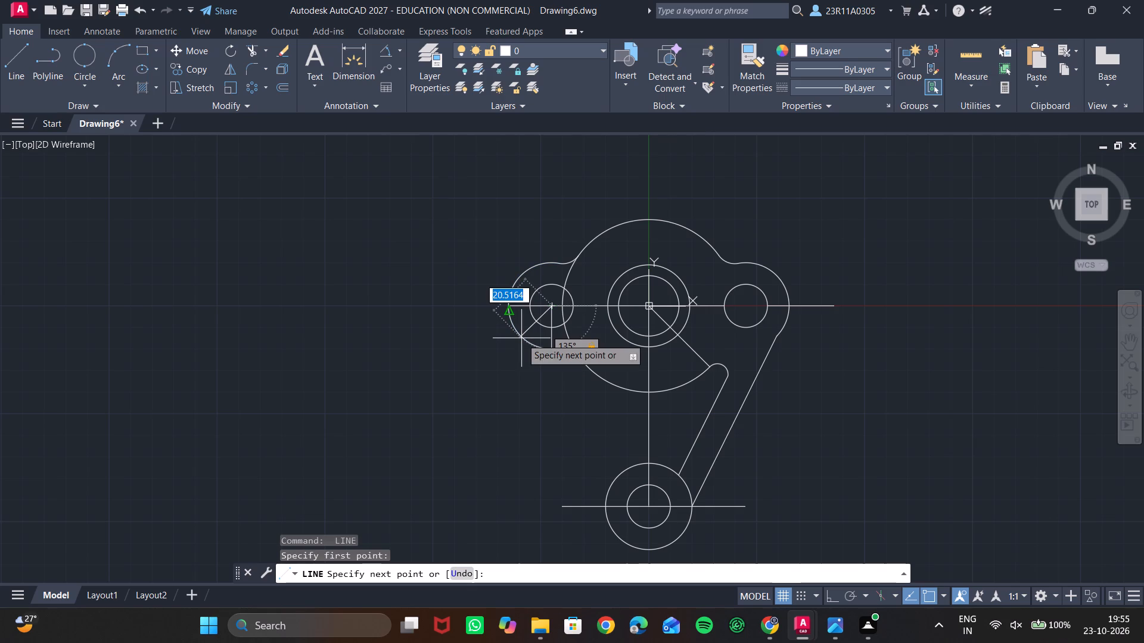
type("20")
key("Return")
key("Escape")
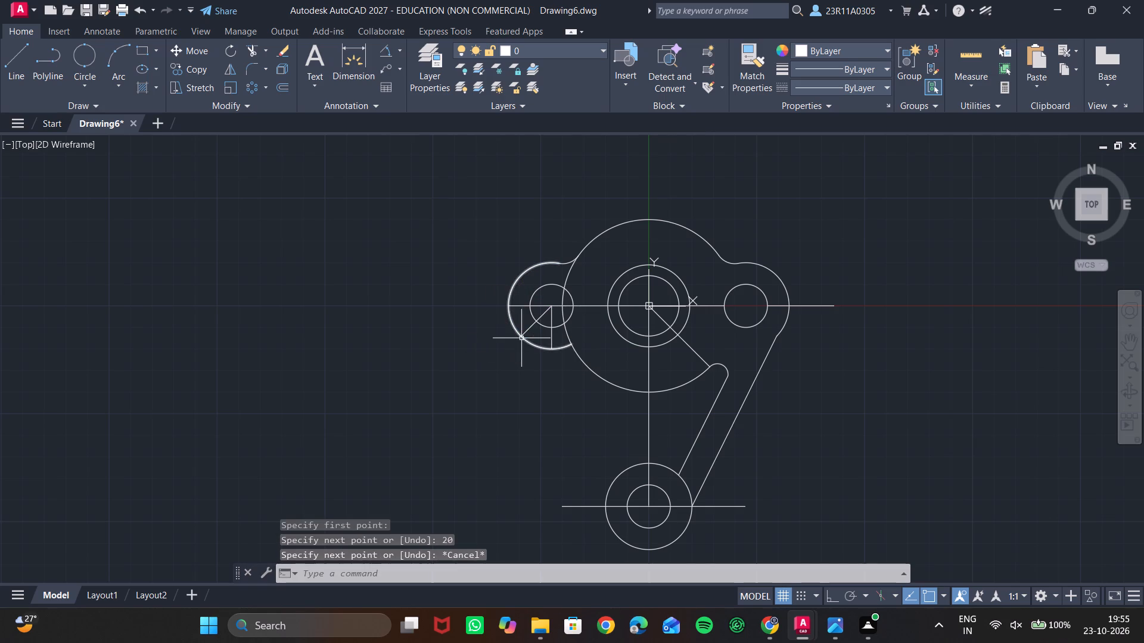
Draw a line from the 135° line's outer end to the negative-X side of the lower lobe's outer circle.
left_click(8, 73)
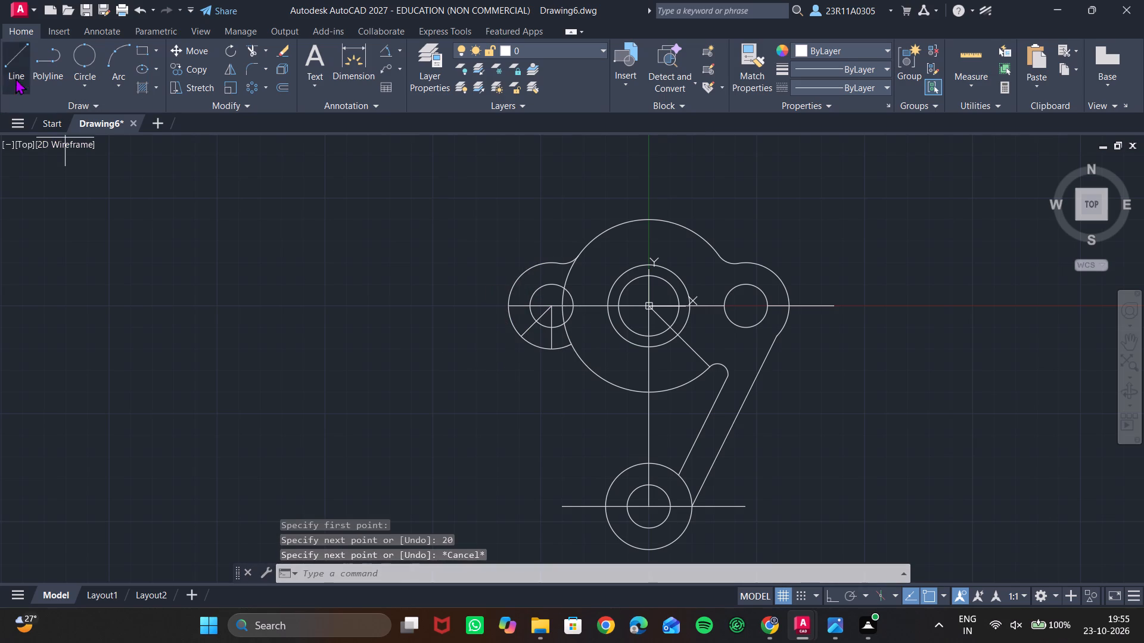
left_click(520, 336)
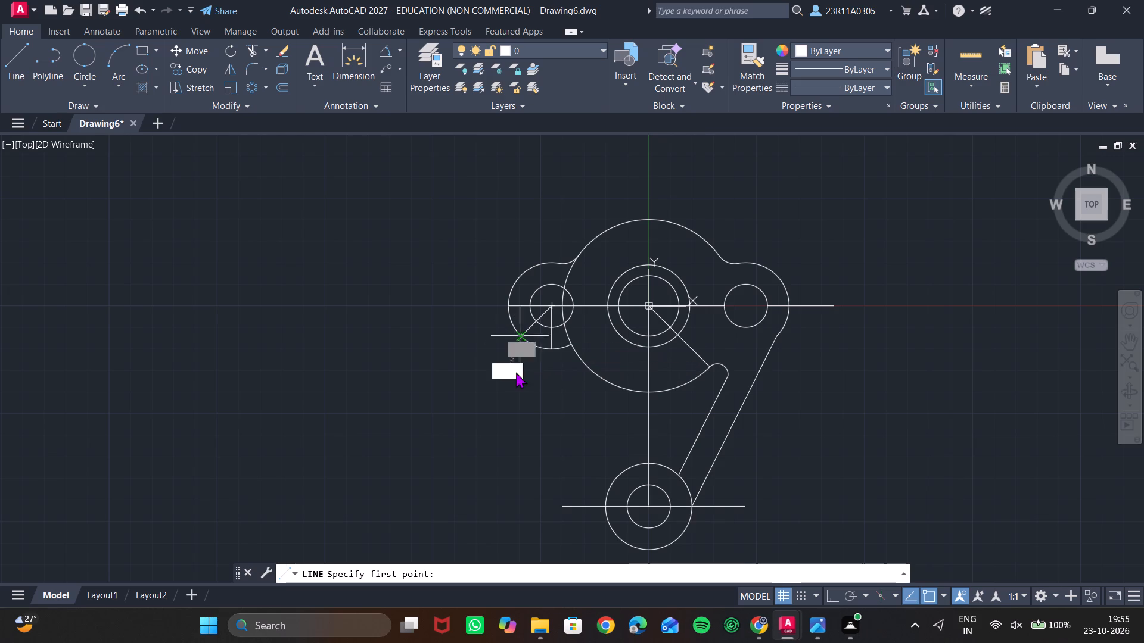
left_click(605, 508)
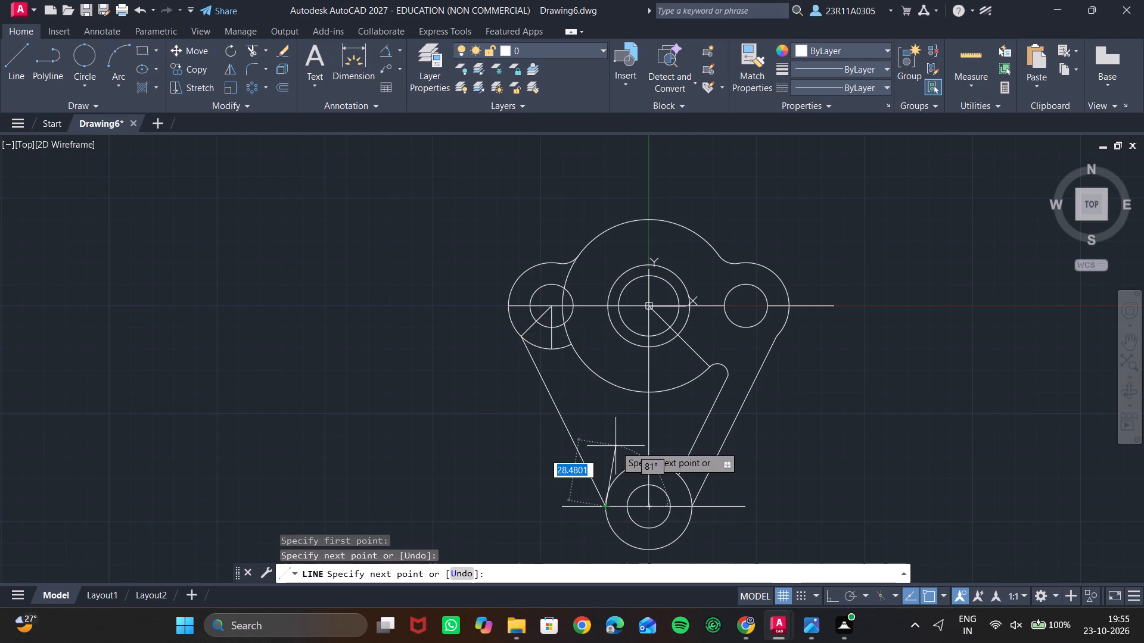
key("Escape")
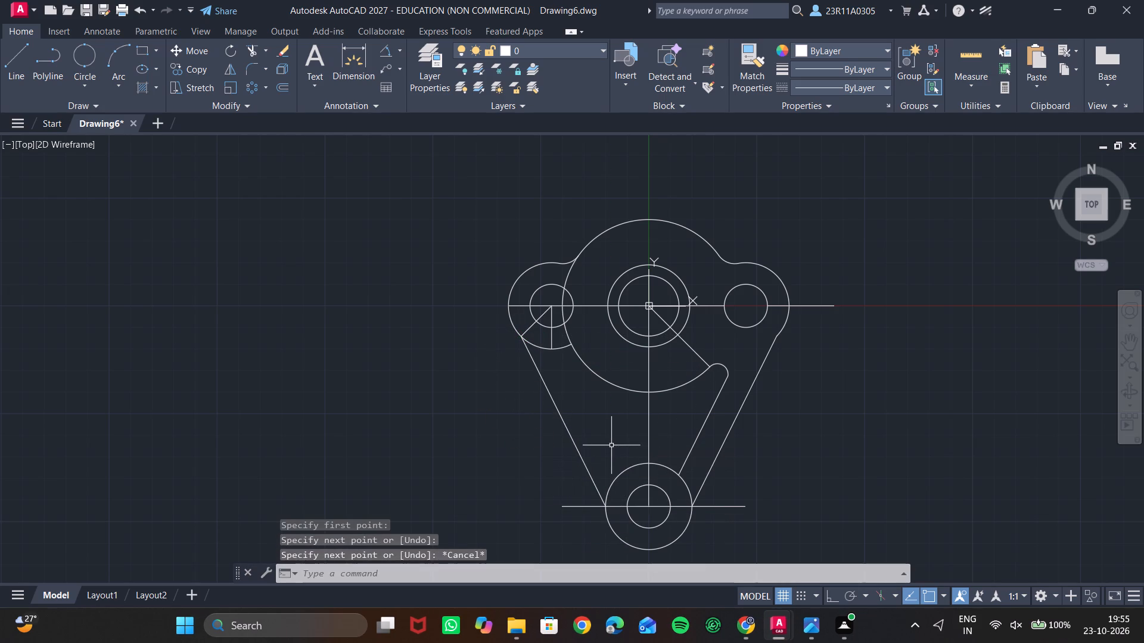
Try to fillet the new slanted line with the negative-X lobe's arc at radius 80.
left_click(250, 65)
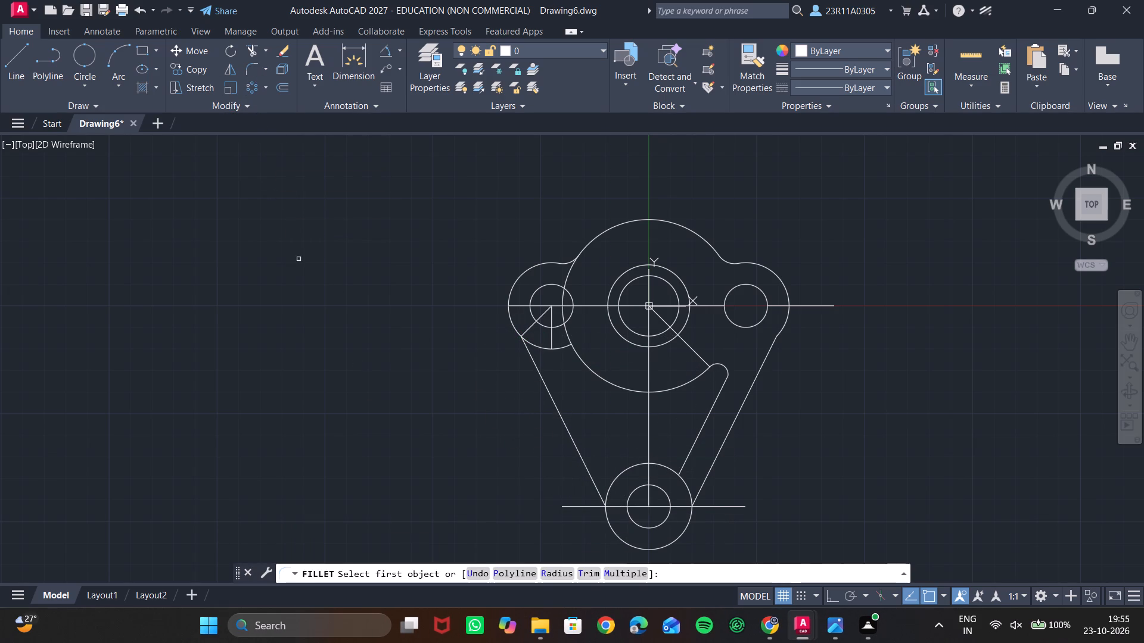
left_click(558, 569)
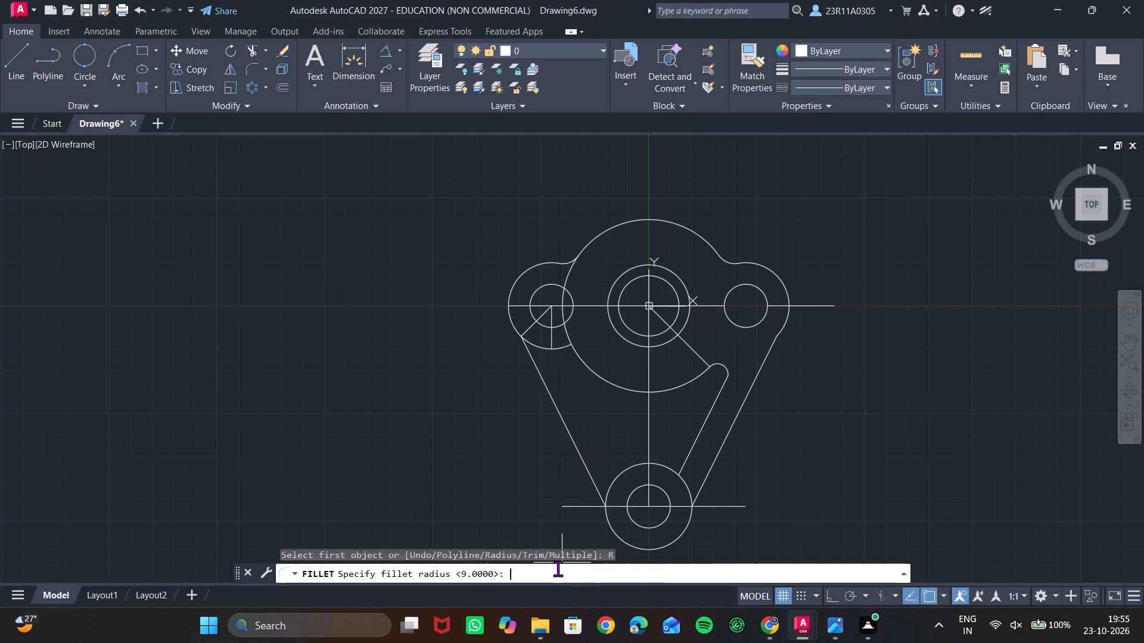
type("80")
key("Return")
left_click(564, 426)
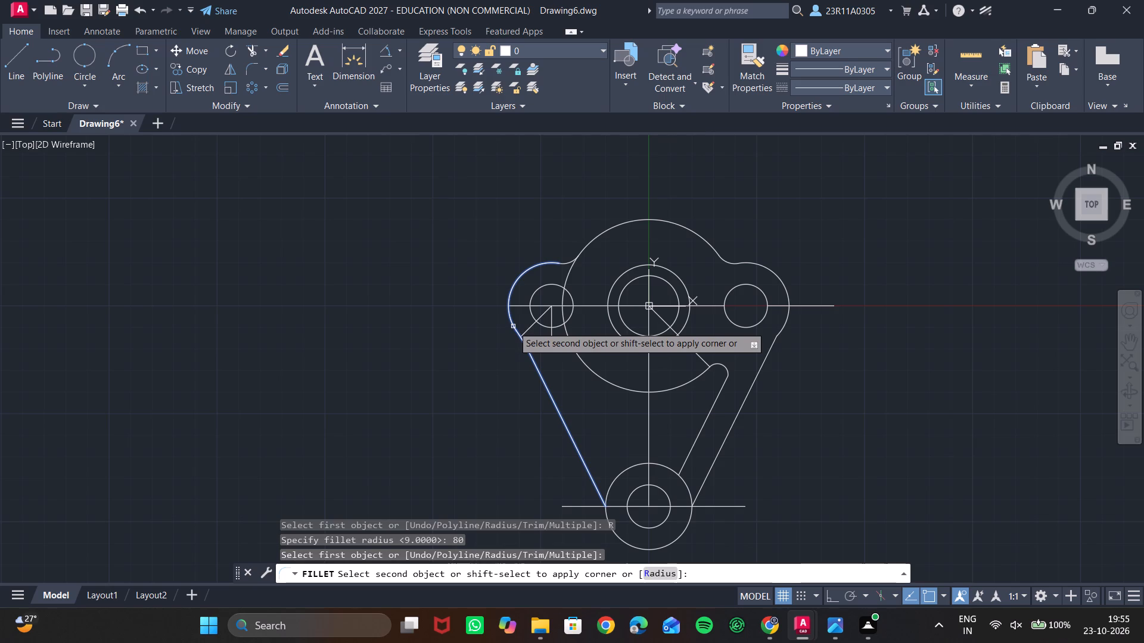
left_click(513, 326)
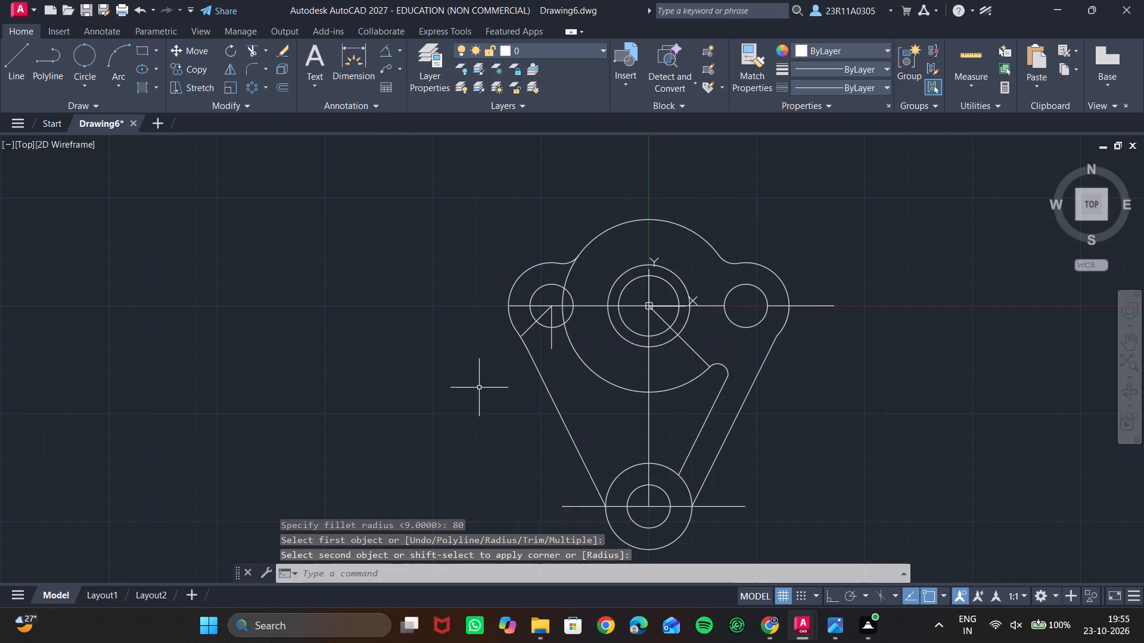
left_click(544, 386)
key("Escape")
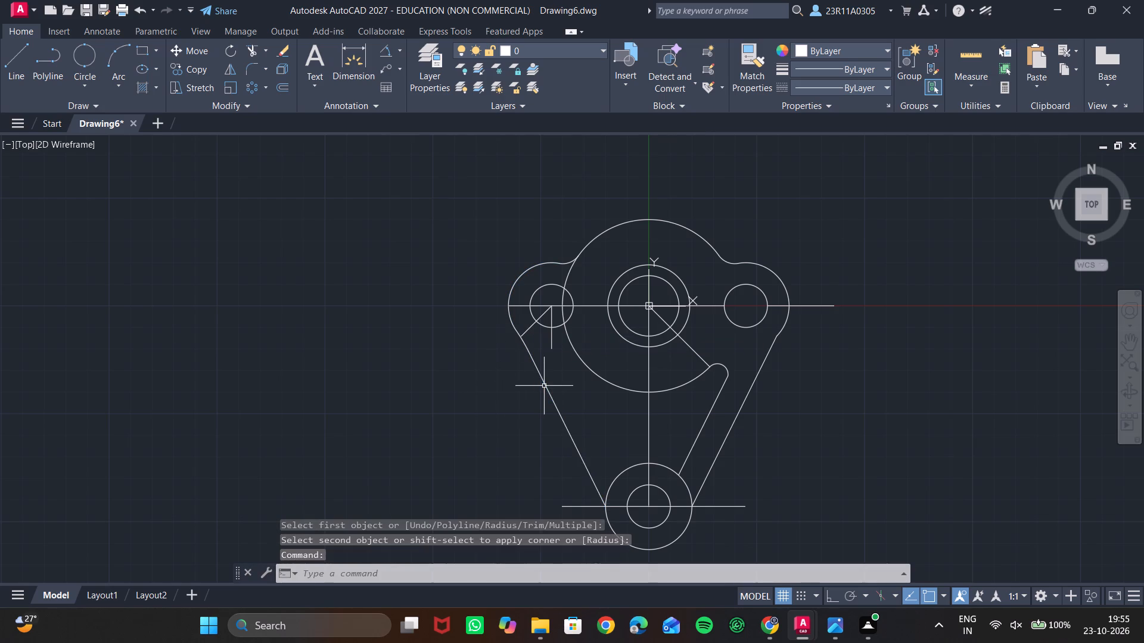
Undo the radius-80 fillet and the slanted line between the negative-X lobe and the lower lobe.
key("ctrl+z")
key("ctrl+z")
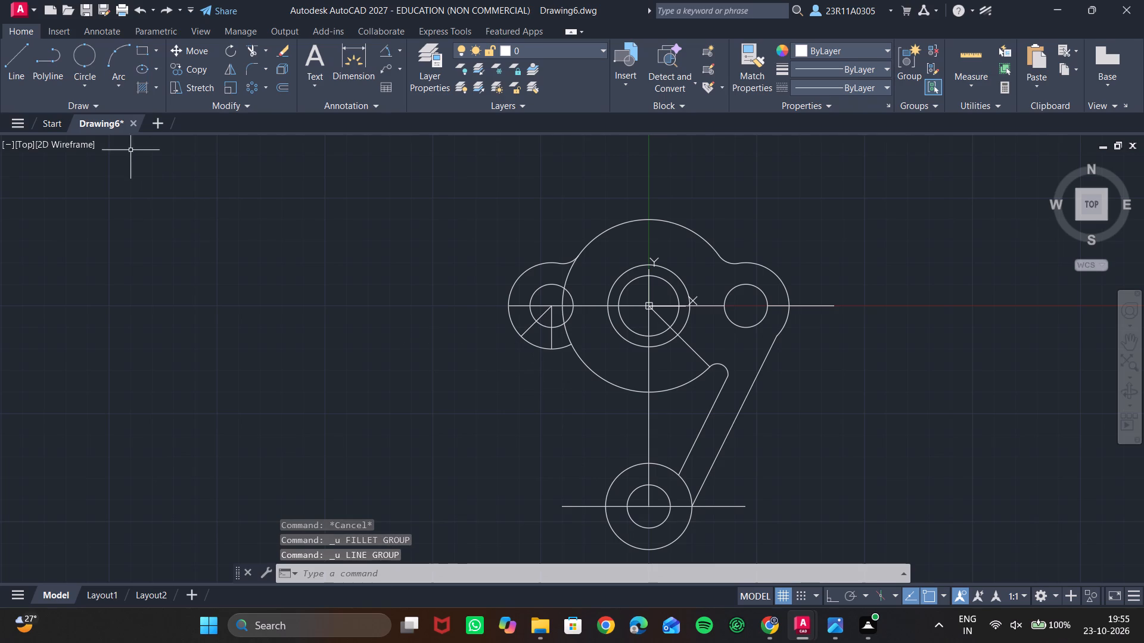
Draw a two-point circle of diameter 80 from the 135° line's outer end toward the lower lobe's negative-X side.
left_click(94, 60)
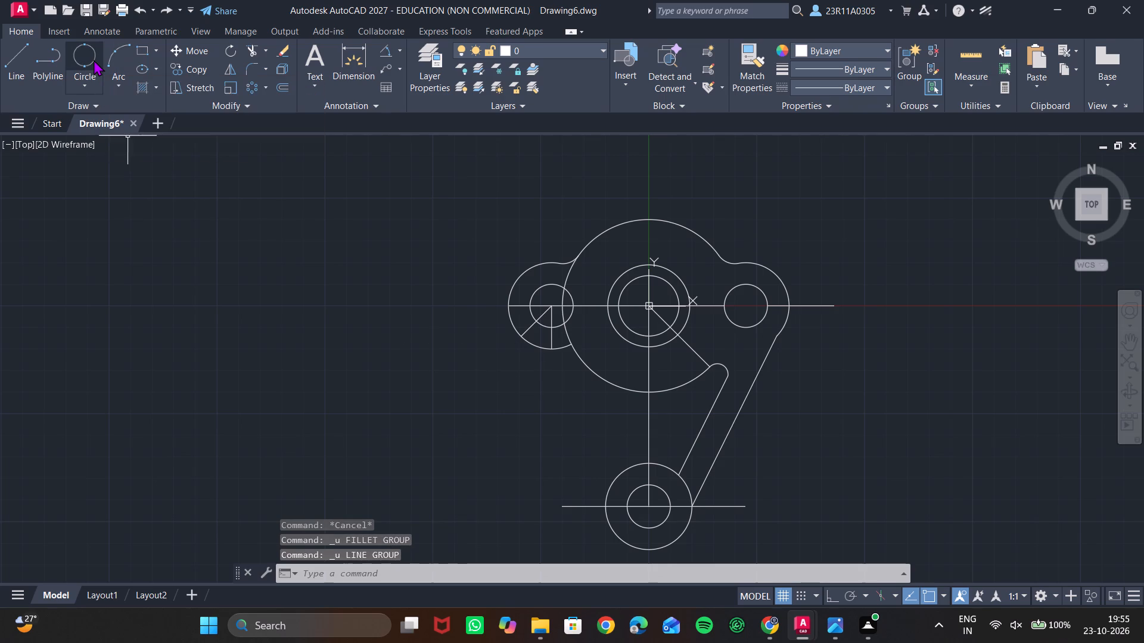
left_click(520, 338)
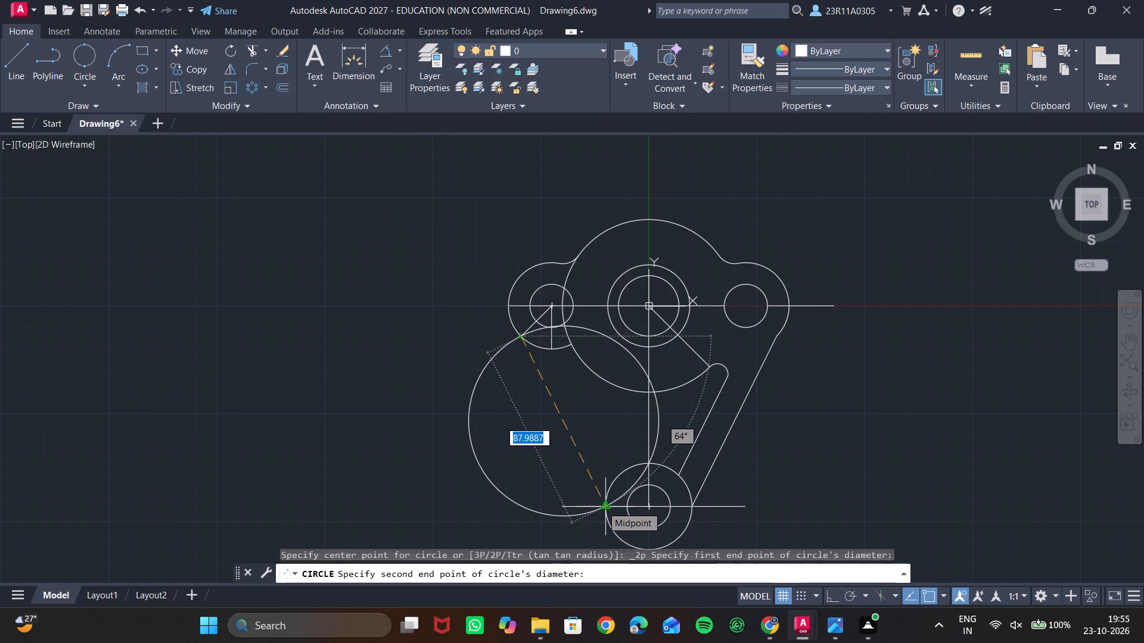
type("80")
key("Return")
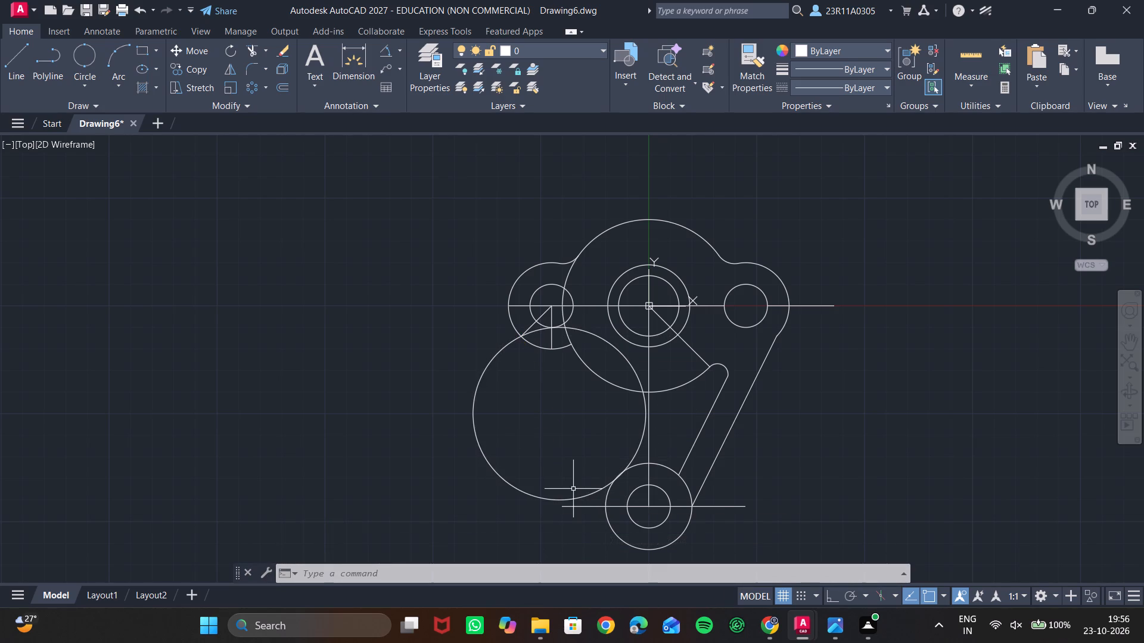
Move the 80-diameter circle by its centre down and outward, to just beneath the negative-X lobe and against the lower lobe.
left_click(514, 488)
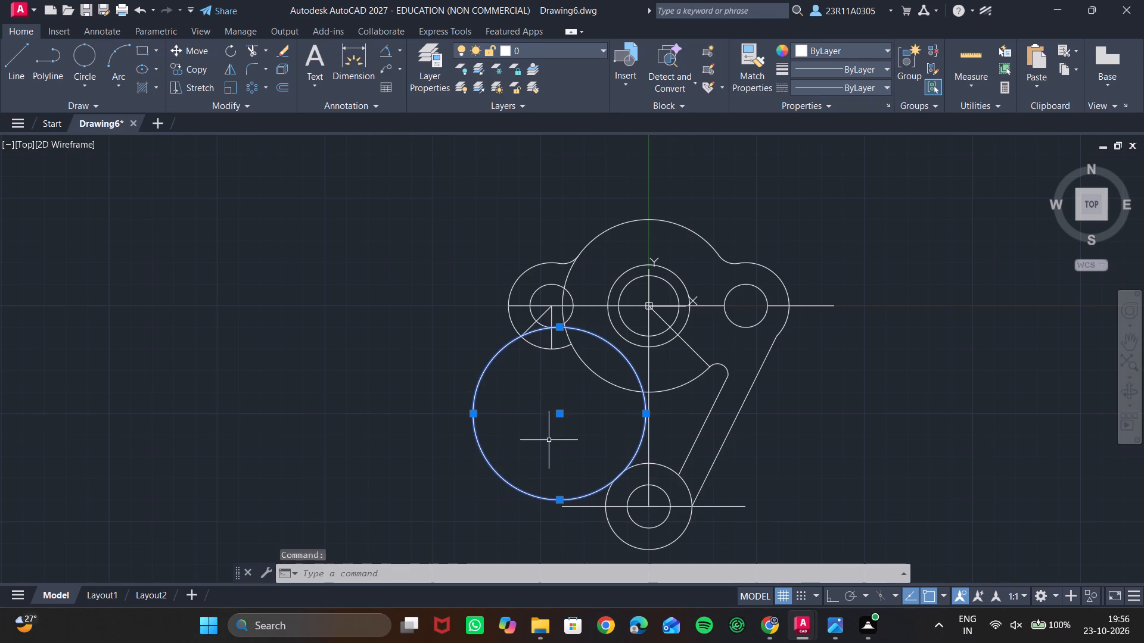
left_click(560, 416)
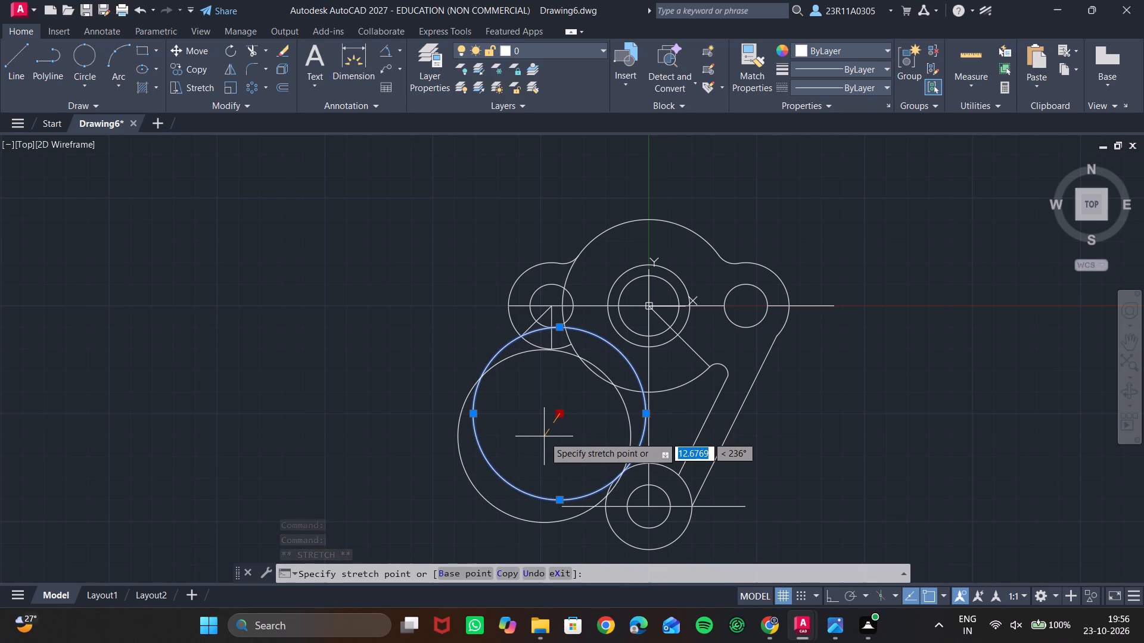
left_click(544, 436)
key("Escape")
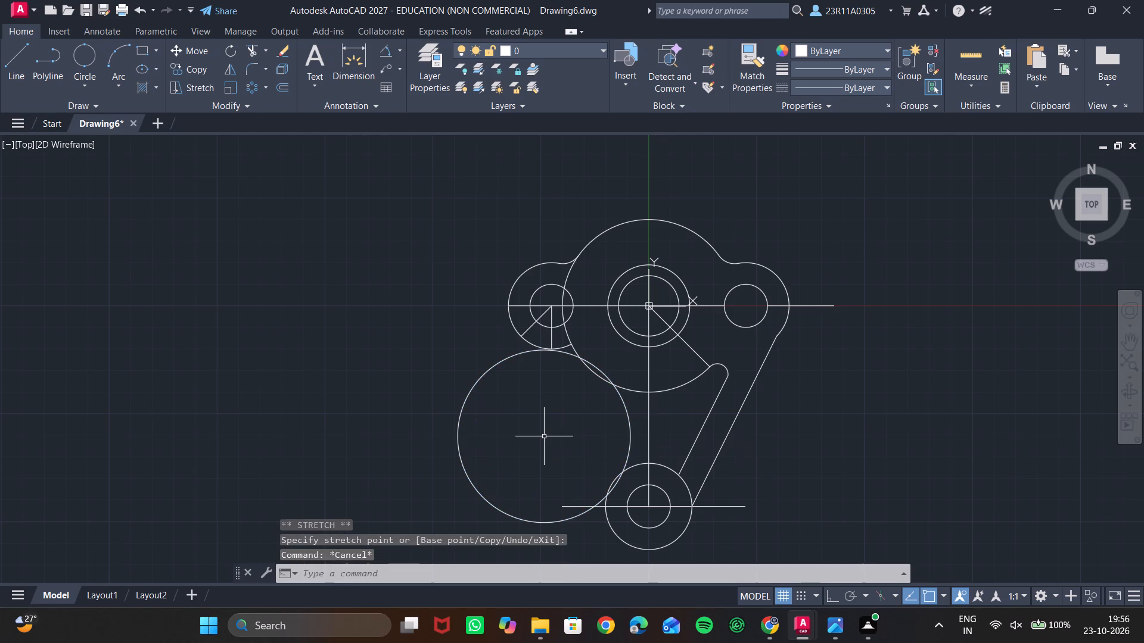
left_click(463, 470)
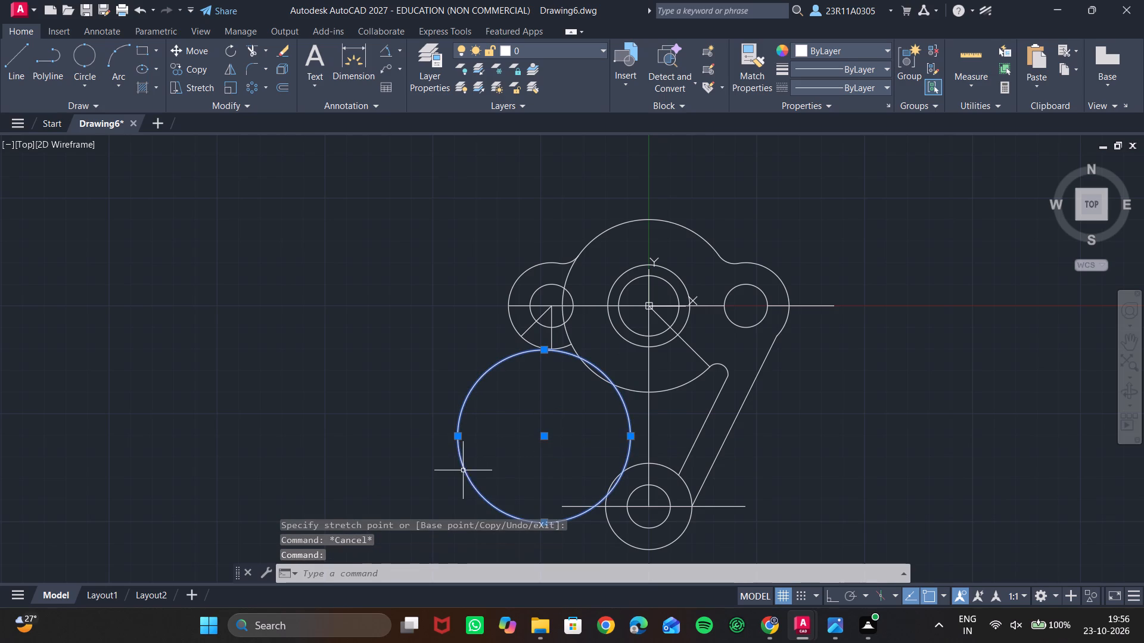
left_click(545, 438)
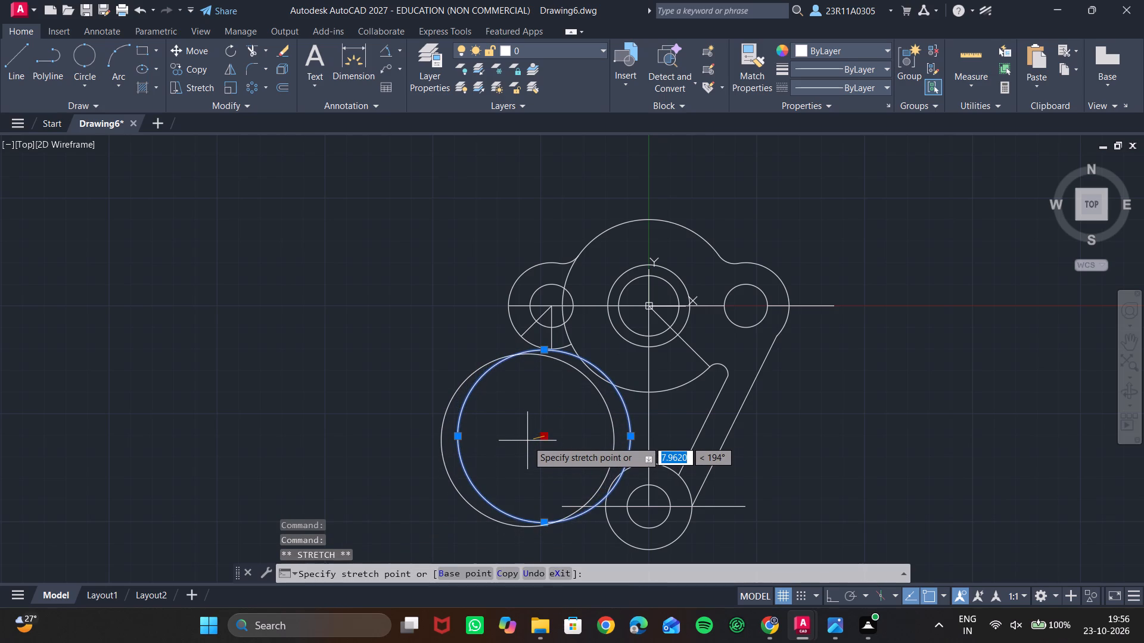
left_click(527, 441)
left_click(524, 441)
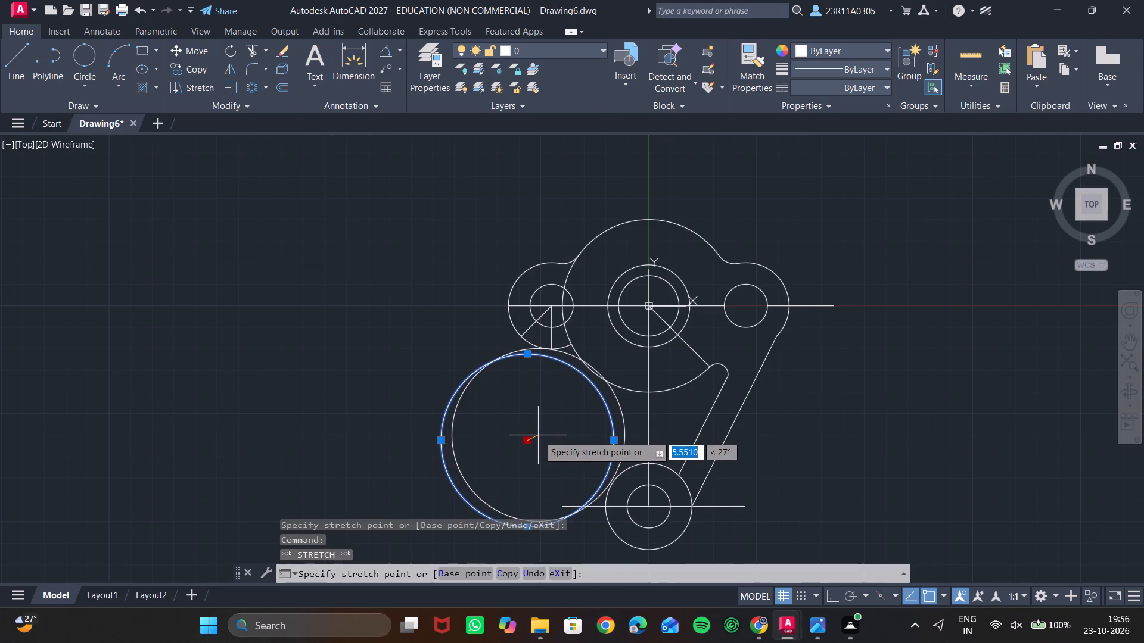
left_click(538, 435)
key("Escape")
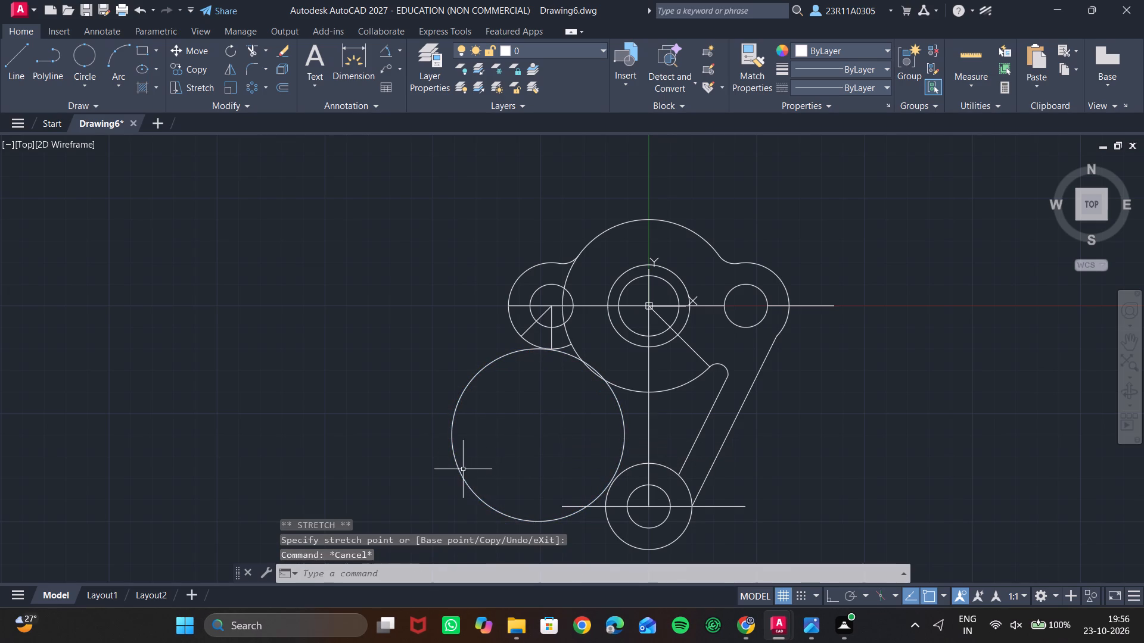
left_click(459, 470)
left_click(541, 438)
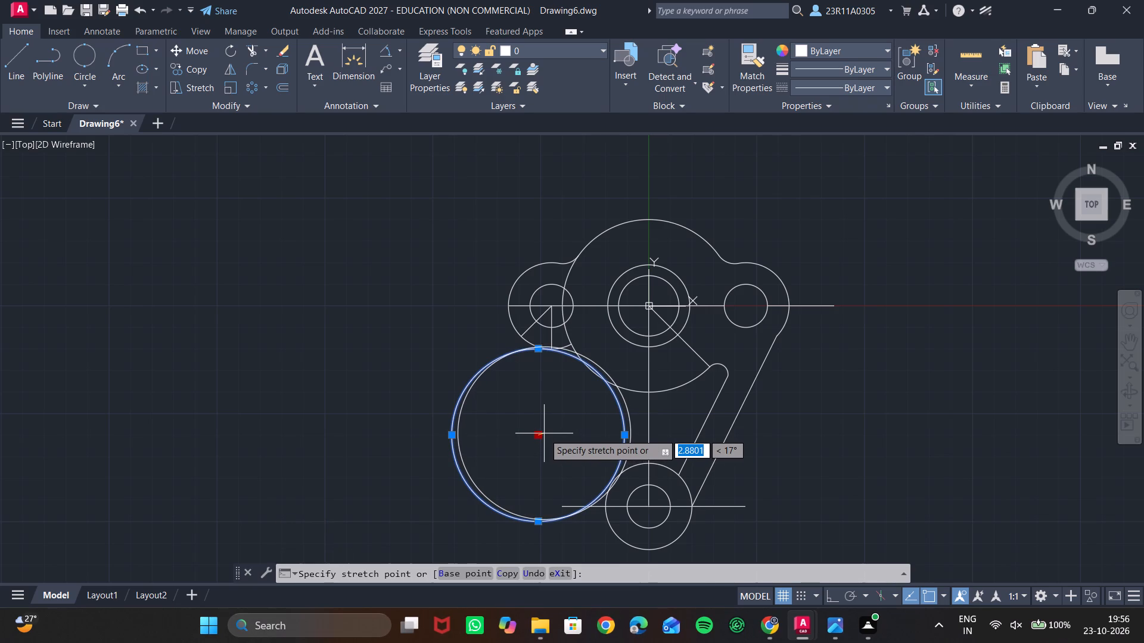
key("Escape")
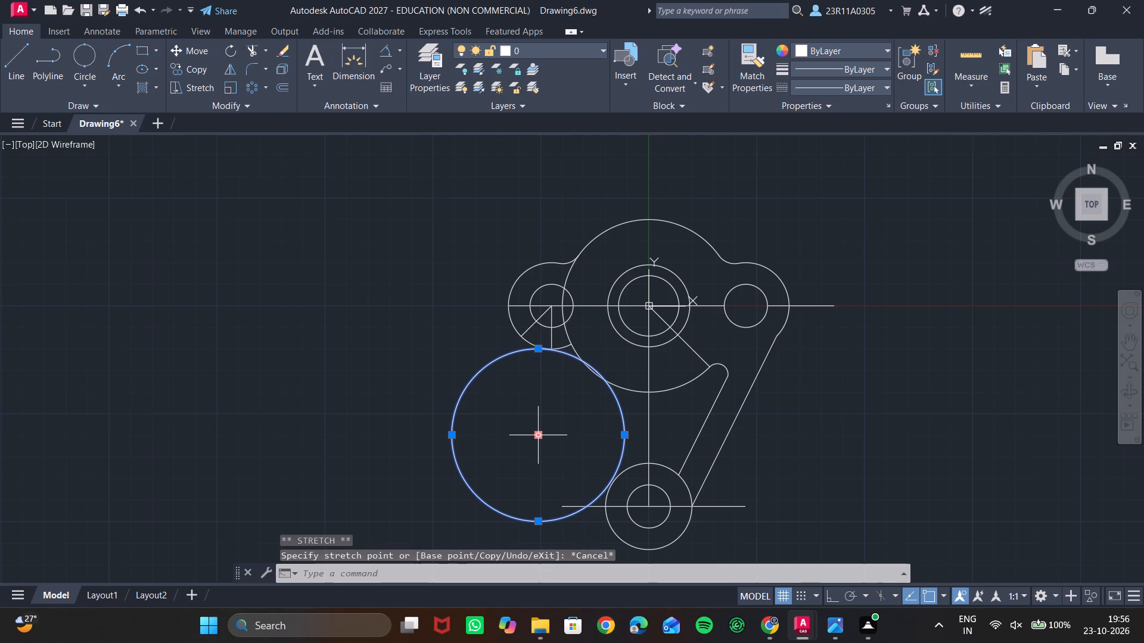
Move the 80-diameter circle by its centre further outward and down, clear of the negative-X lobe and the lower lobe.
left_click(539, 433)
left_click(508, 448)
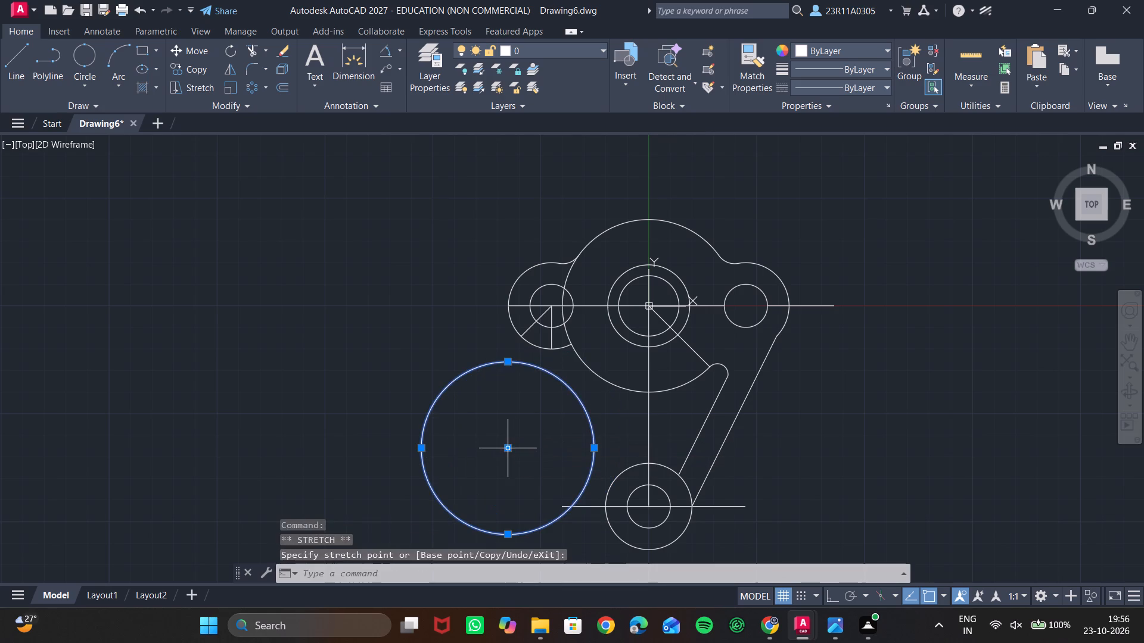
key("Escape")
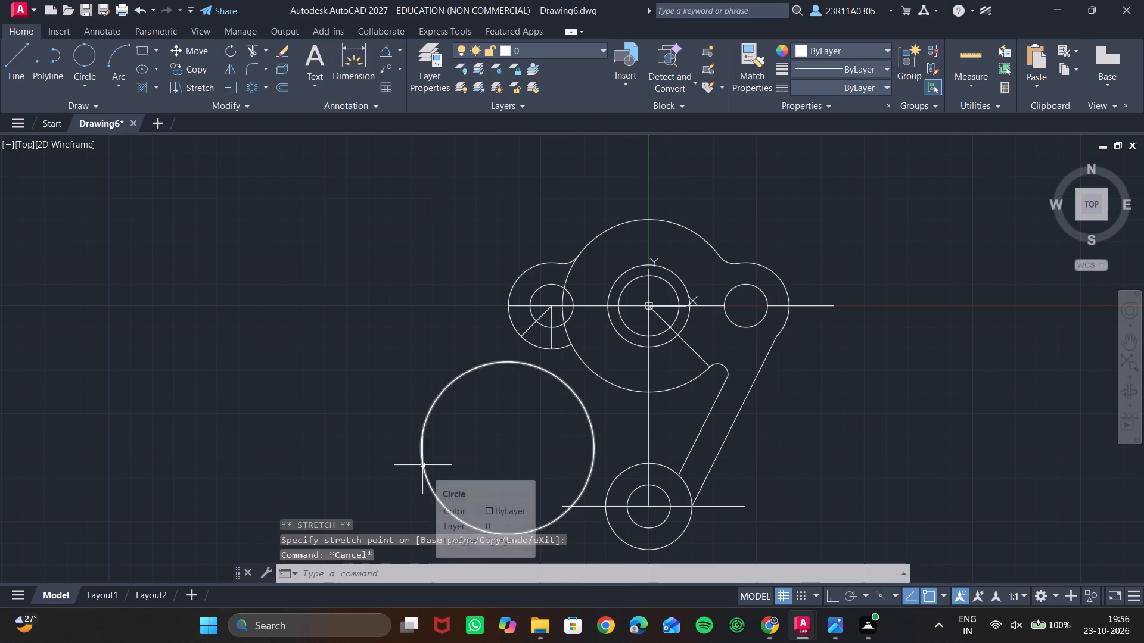
Erase the 80-diameter circle between the negative-X lobe and the lower lobe.
left_click(422, 465)
key("Delete")
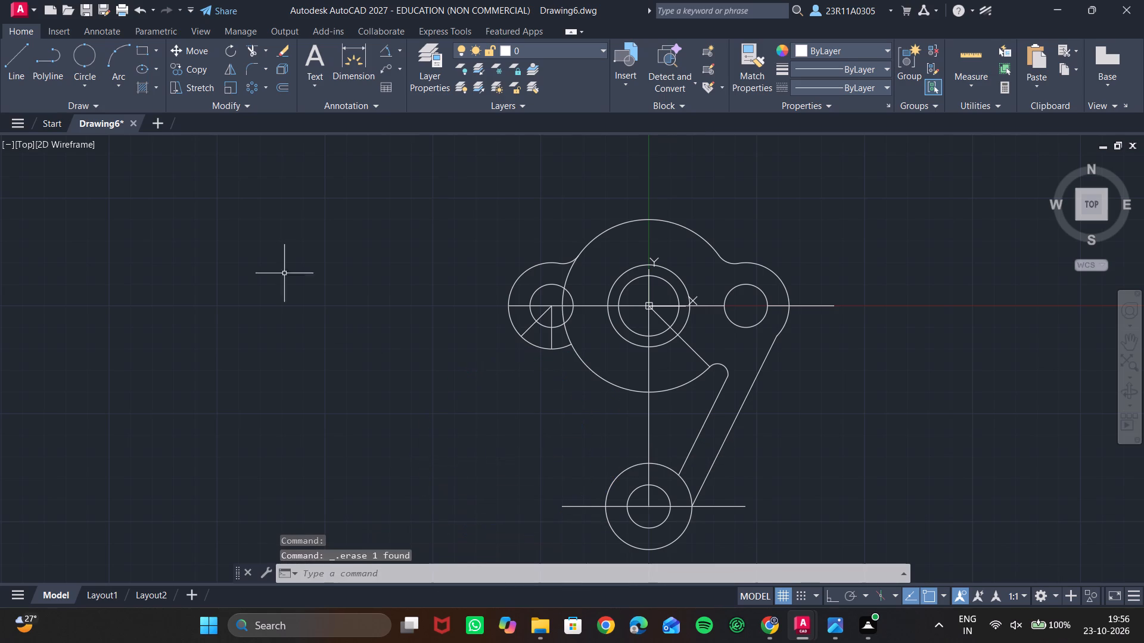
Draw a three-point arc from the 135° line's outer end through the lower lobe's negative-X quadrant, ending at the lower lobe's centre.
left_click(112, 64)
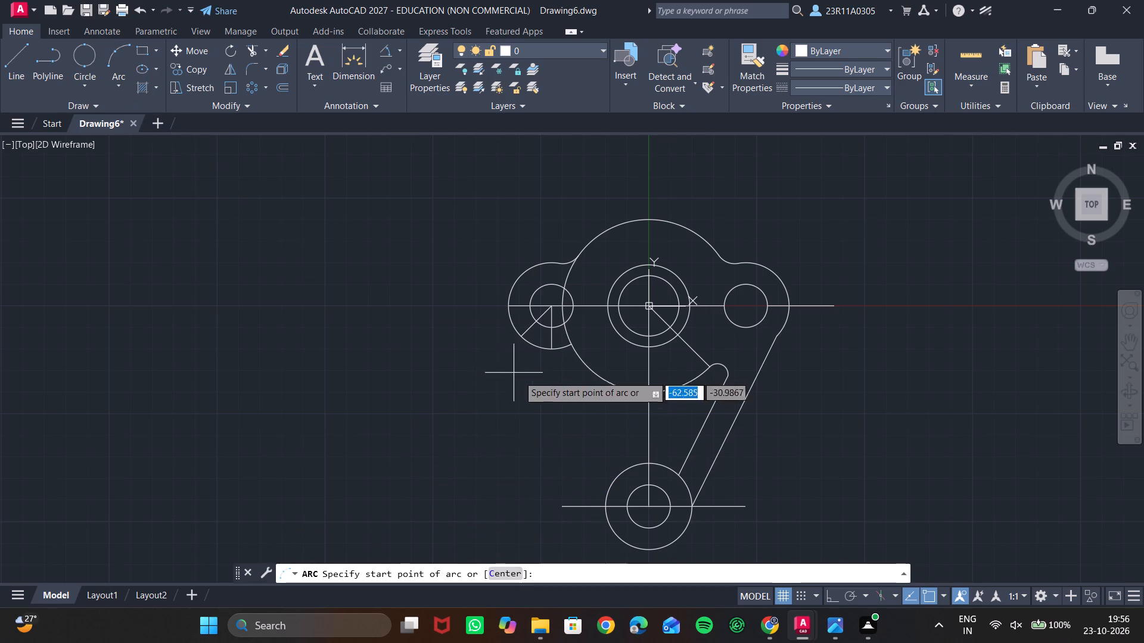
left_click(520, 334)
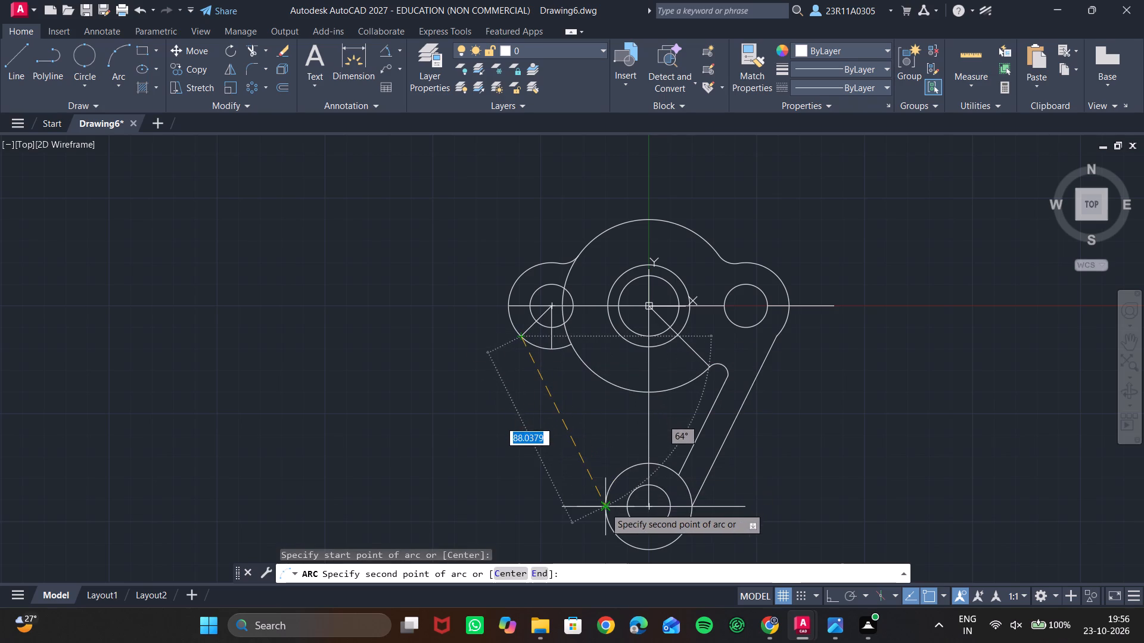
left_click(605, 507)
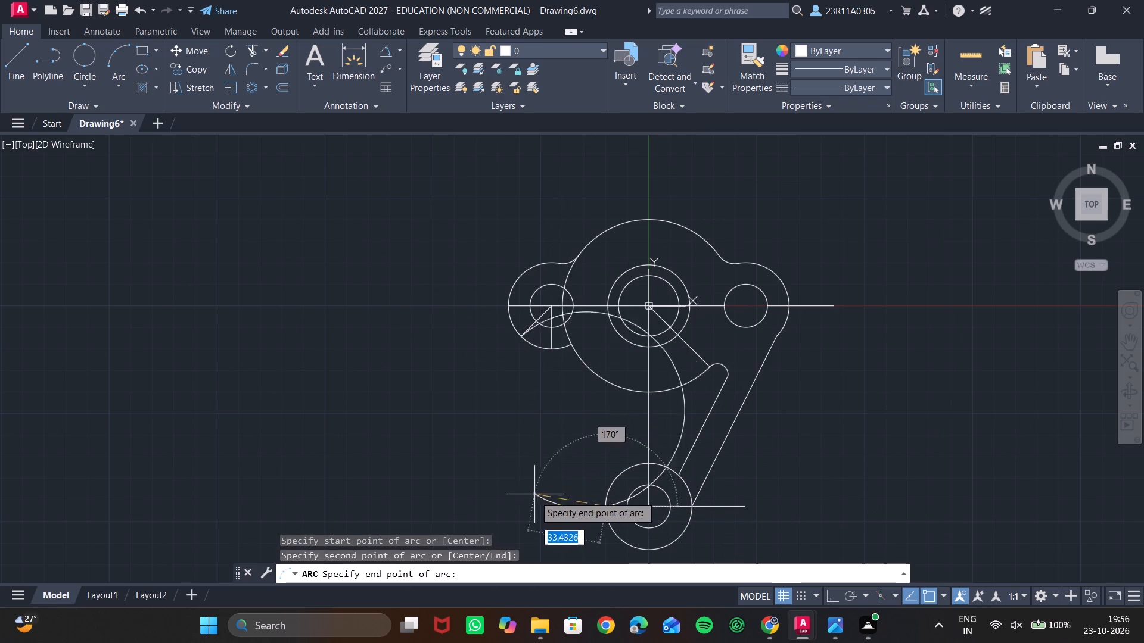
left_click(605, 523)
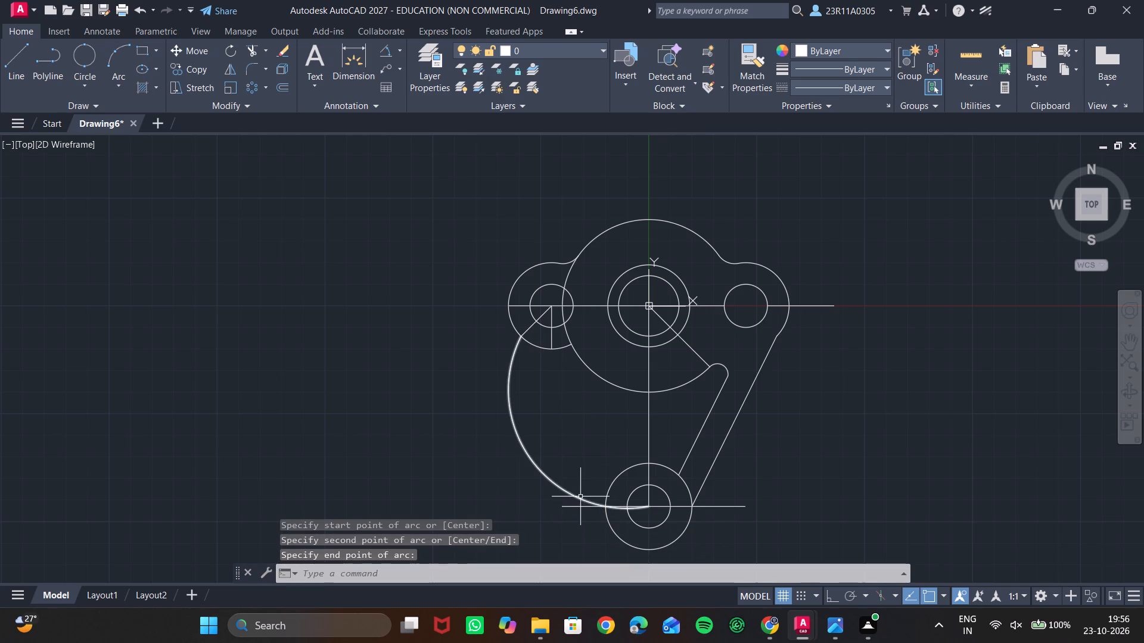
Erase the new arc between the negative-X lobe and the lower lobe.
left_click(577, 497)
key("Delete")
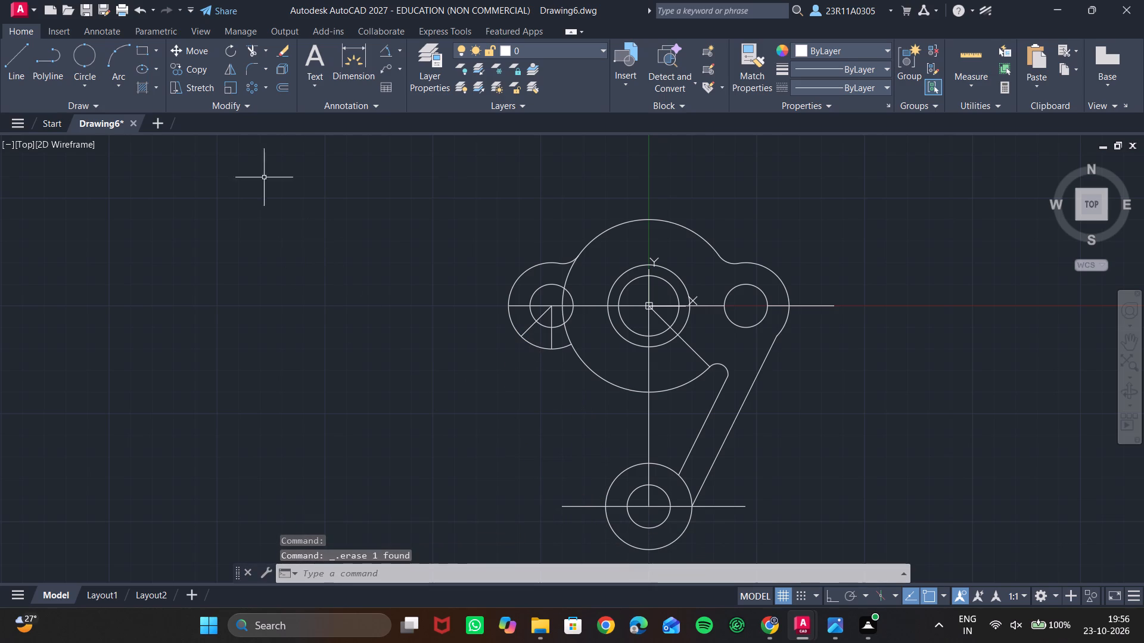
With object snap off for the endpoint, draw a three-point arc from the 135° line's outer end through the lower lobe's negative-X quadrant, ending about 15 units below.
left_click(110, 51)
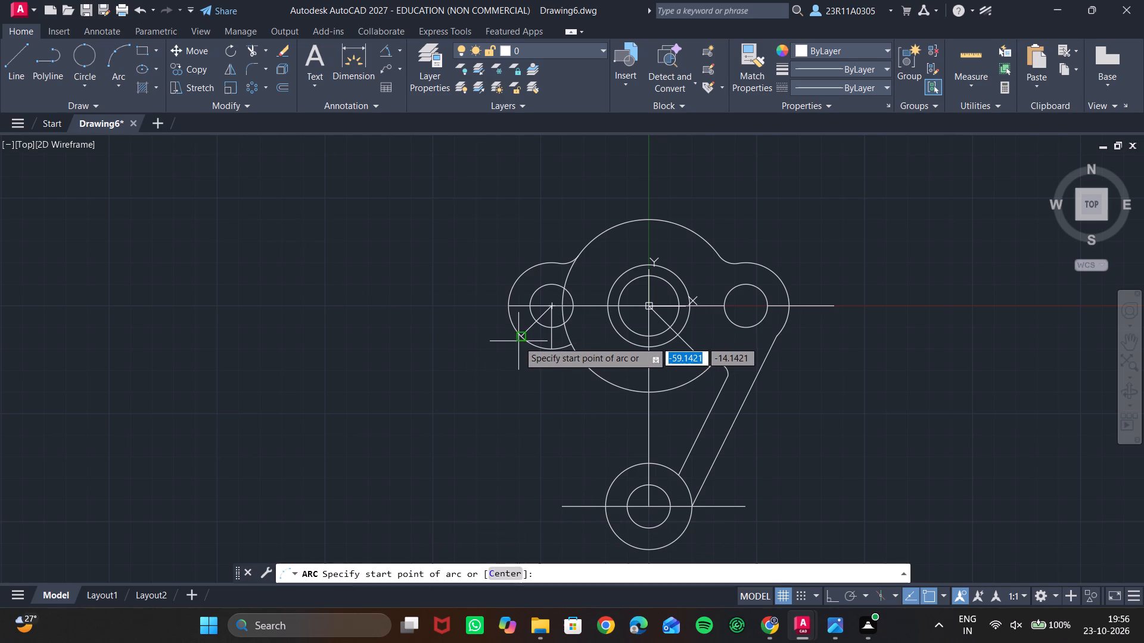
left_click(521, 340)
left_click(601, 510)
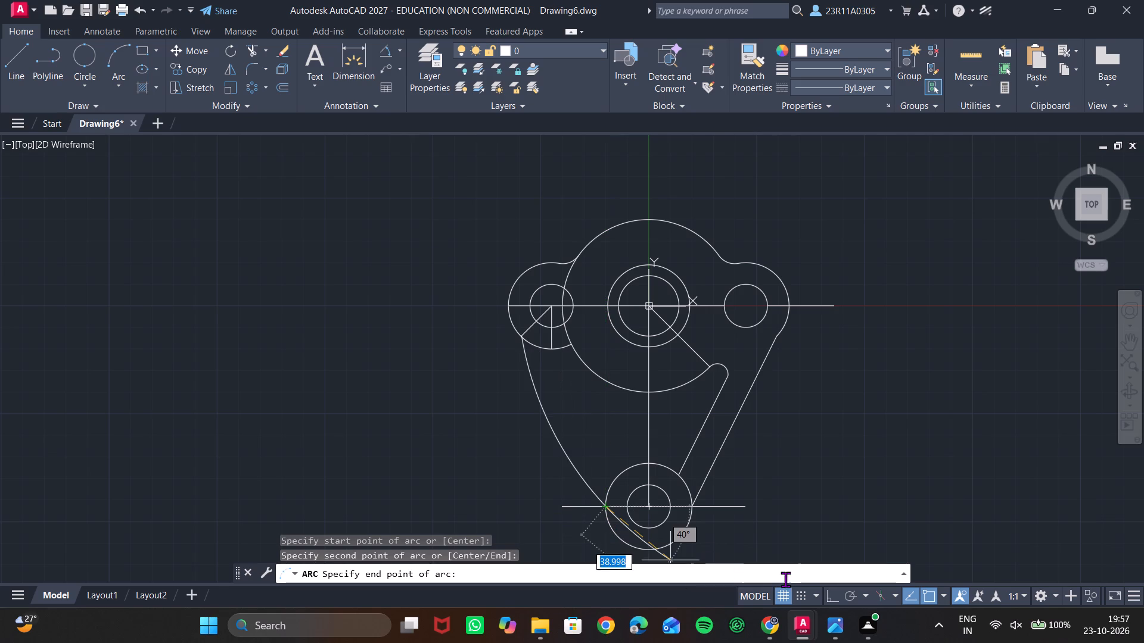
left_click(926, 594)
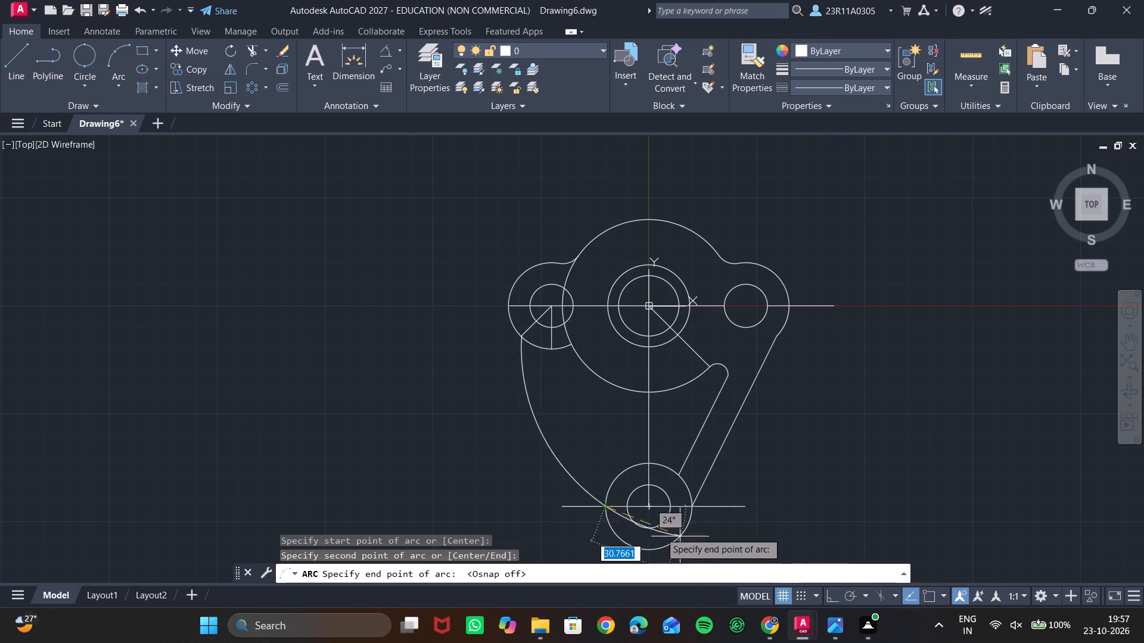
left_click(599, 539)
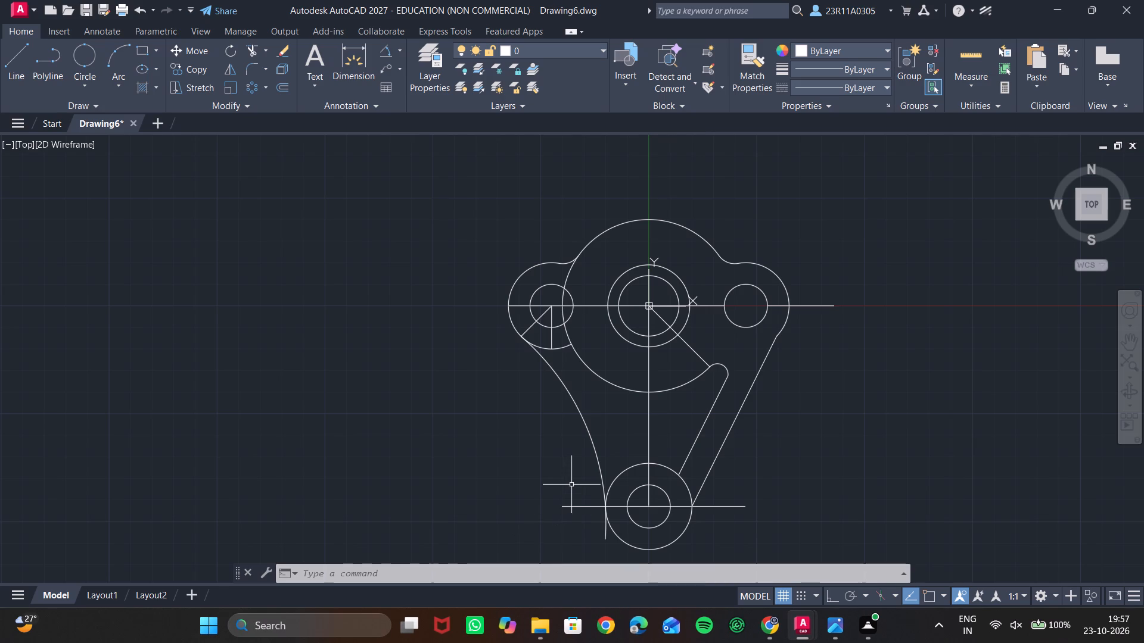
Fillet the lower lobe's outer circle with the slanted arm's inner line at radius 5.
left_click(259, 65)
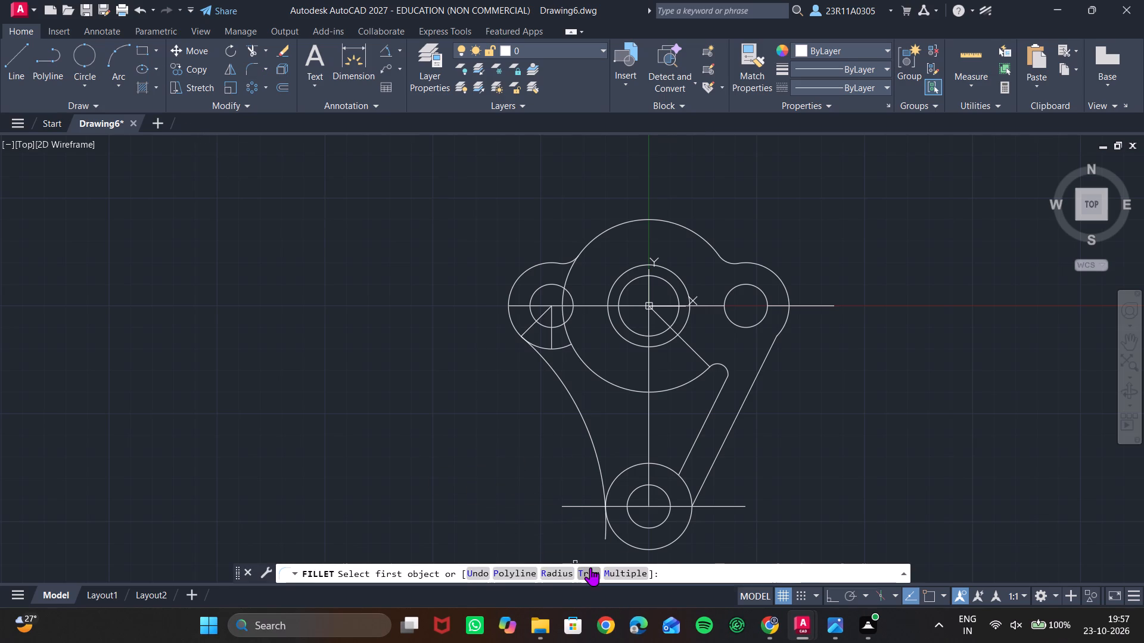
left_click(568, 571)
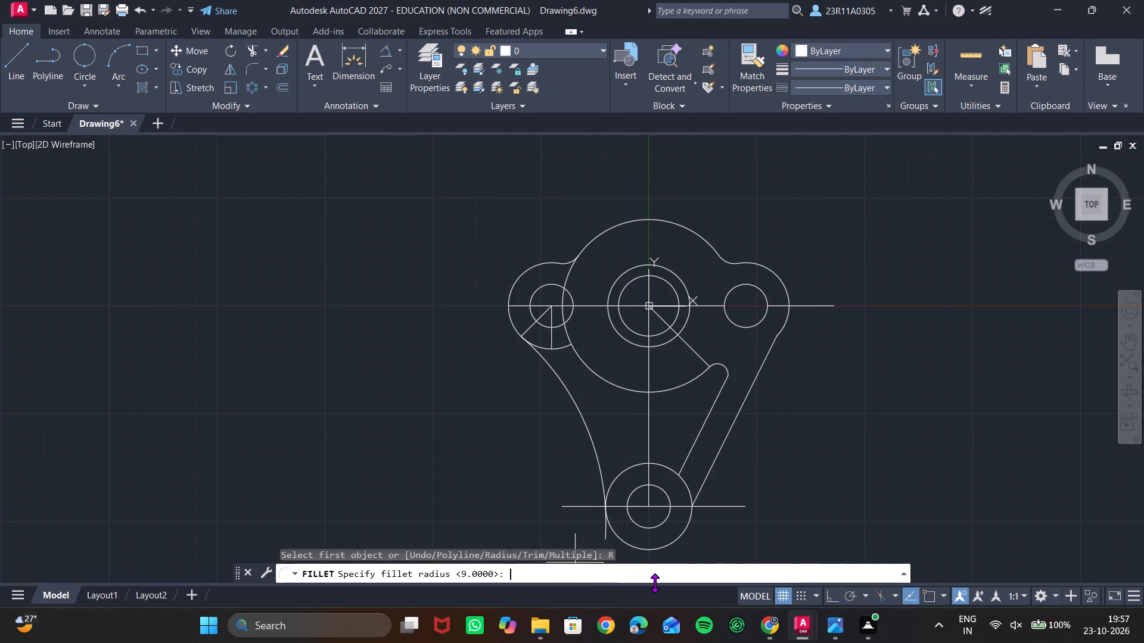
key("5")
key("Return")
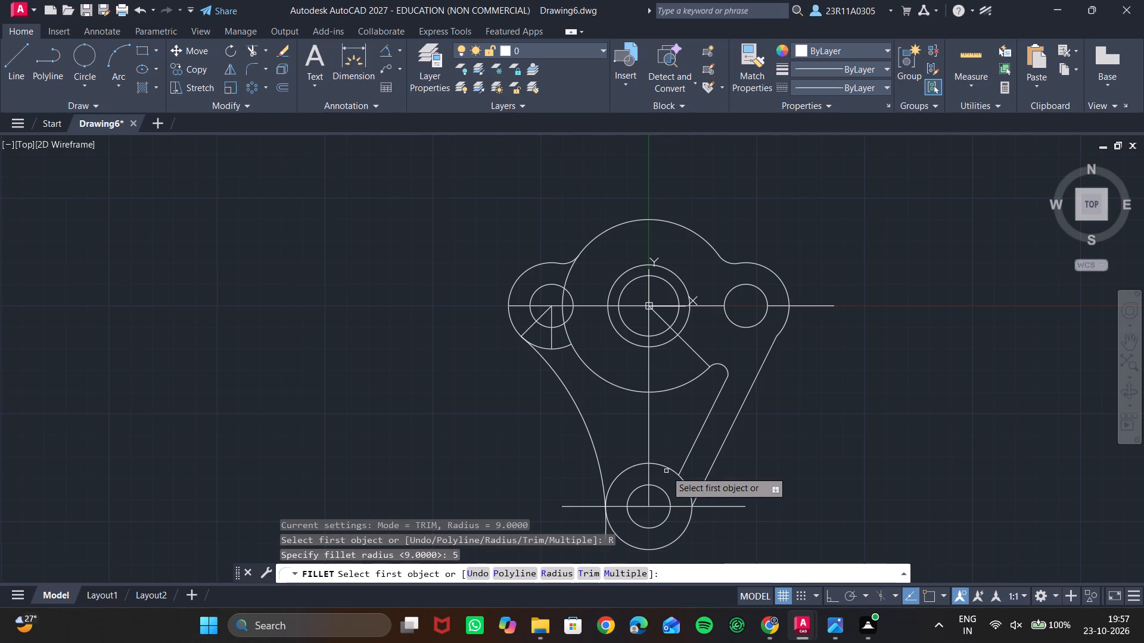
left_click(666, 471)
left_click(682, 466)
left_click(672, 469)
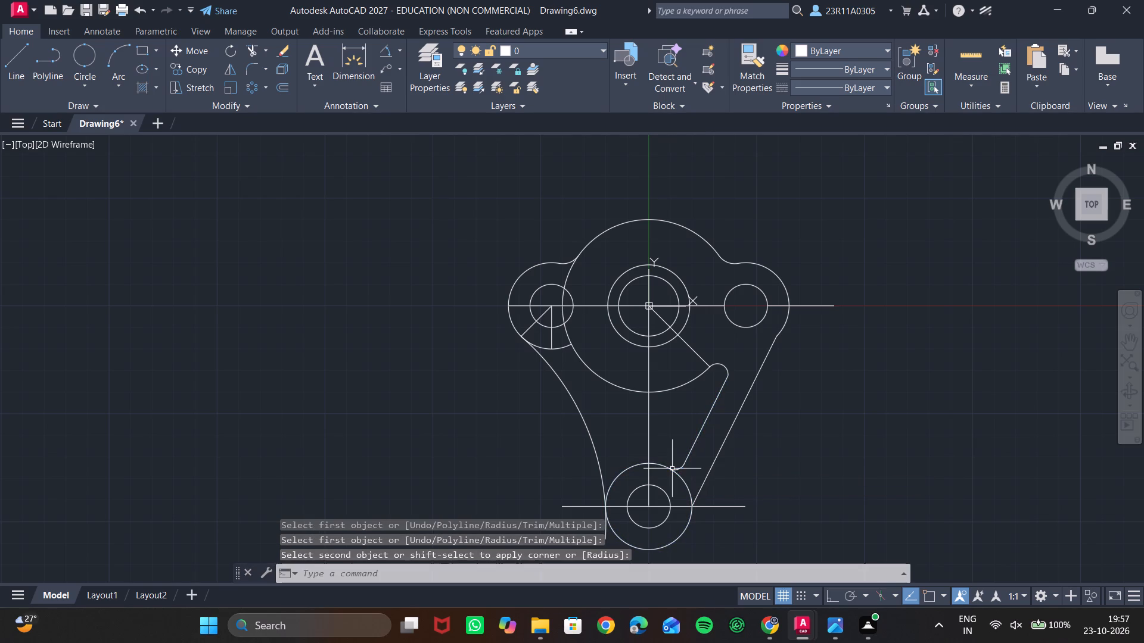
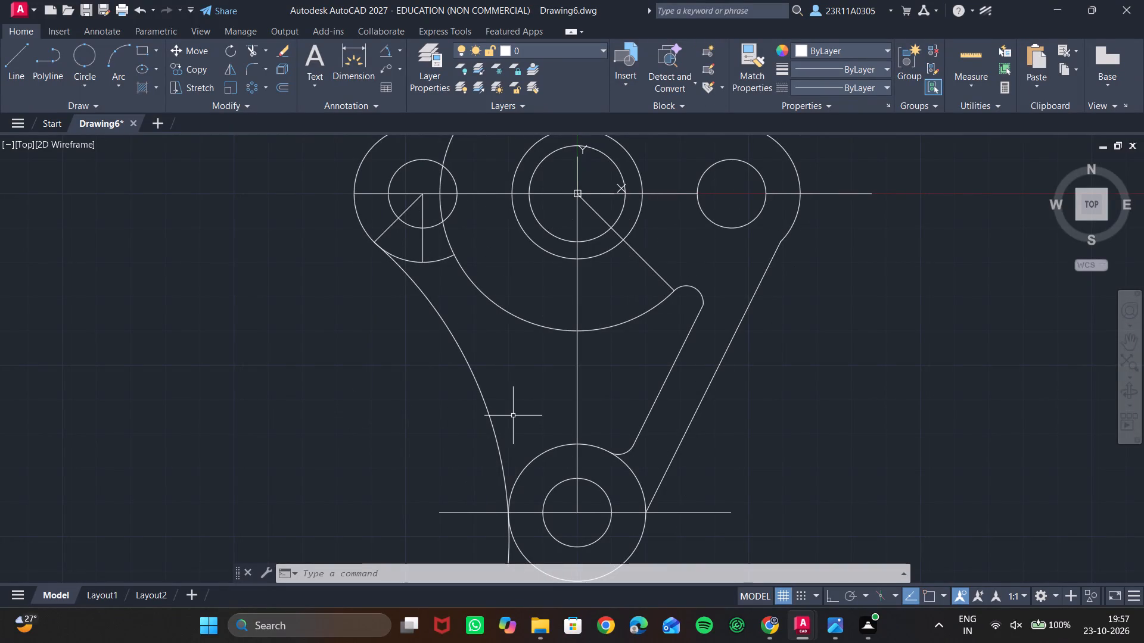
Trim the connecting arc's tail beyond the lower lobe's negative-X quadrant and the horizontal centreline's ends outside that lobe.
key("Escape")
type("tr")
left_click(452, 478)
middle_click_drag(419, 471, 395, 379)
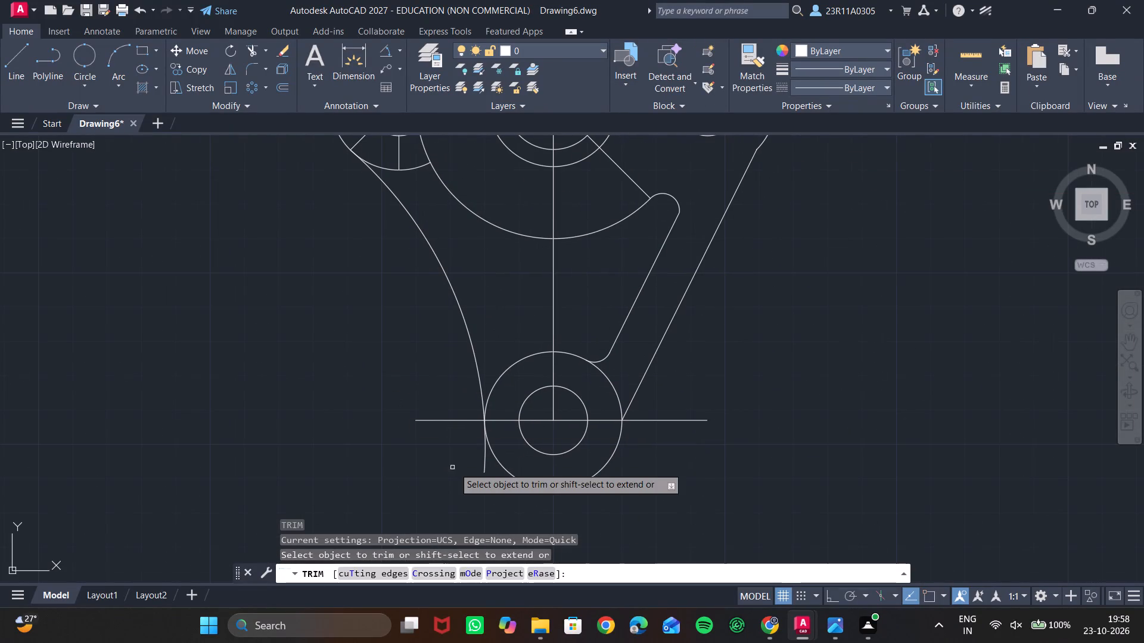
left_click(483, 469)
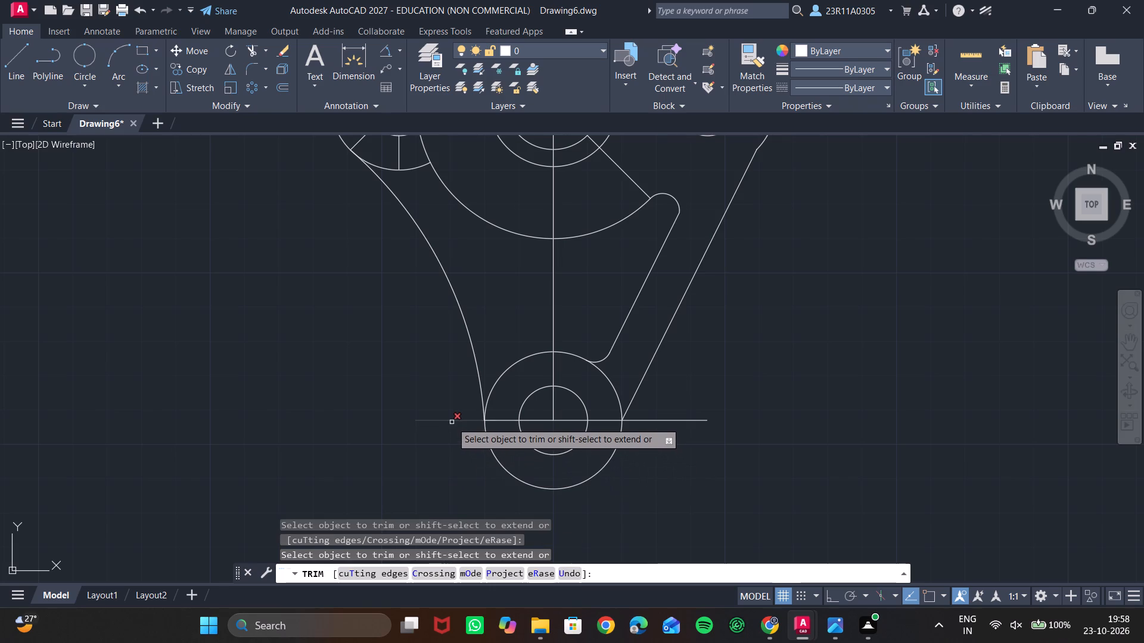
left_click(452, 422)
left_click(647, 419)
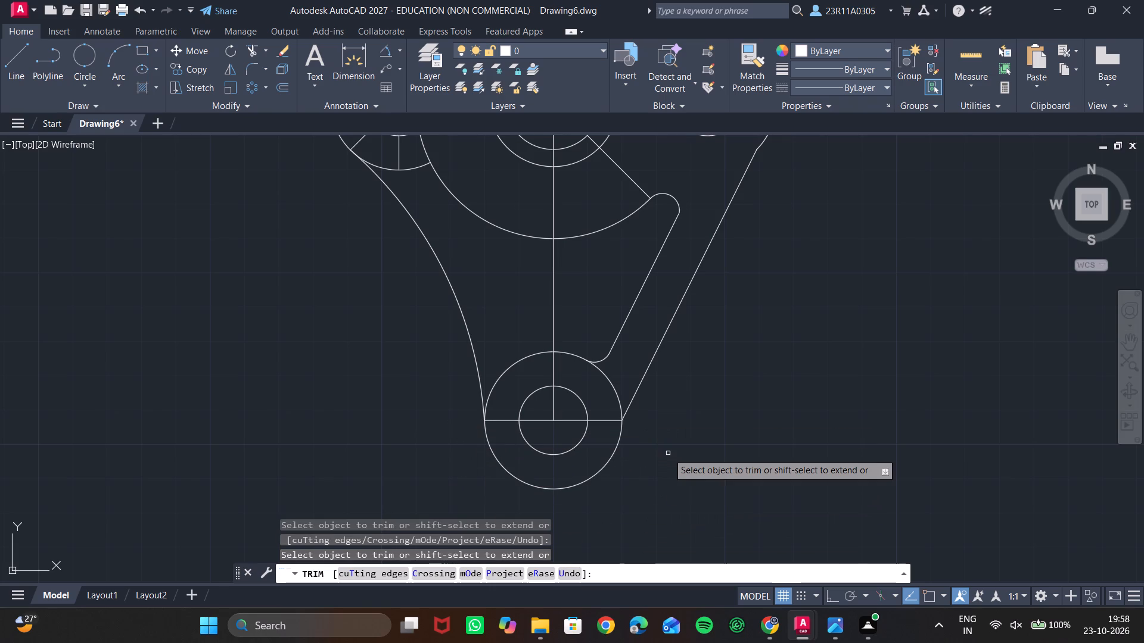
Trim the lower lobe's outer circle between the fillet and the slanted arm's outer line, and remove the centrelines inside that lobe.
middle_click_drag(670, 453, 706, 486)
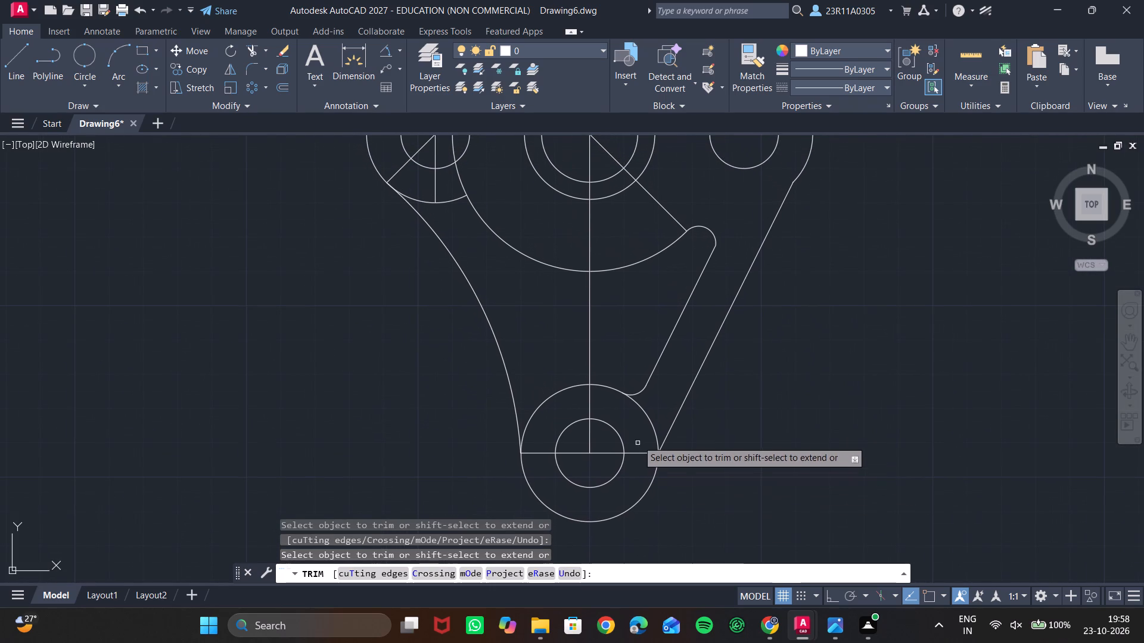
left_click(646, 417)
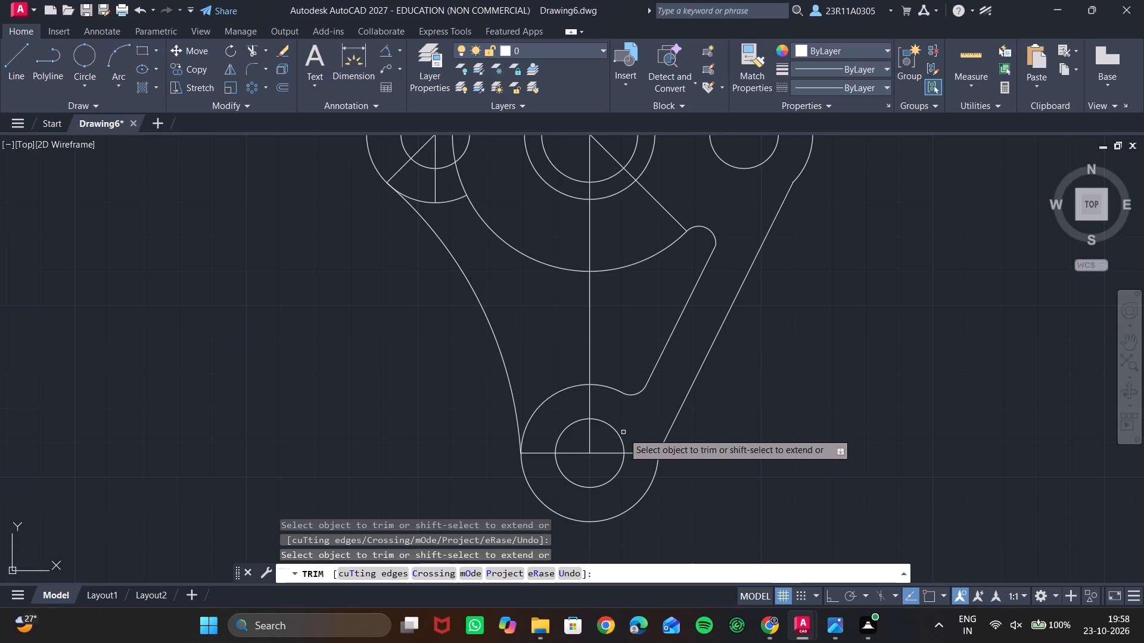
left_click(634, 454)
left_click(545, 453)
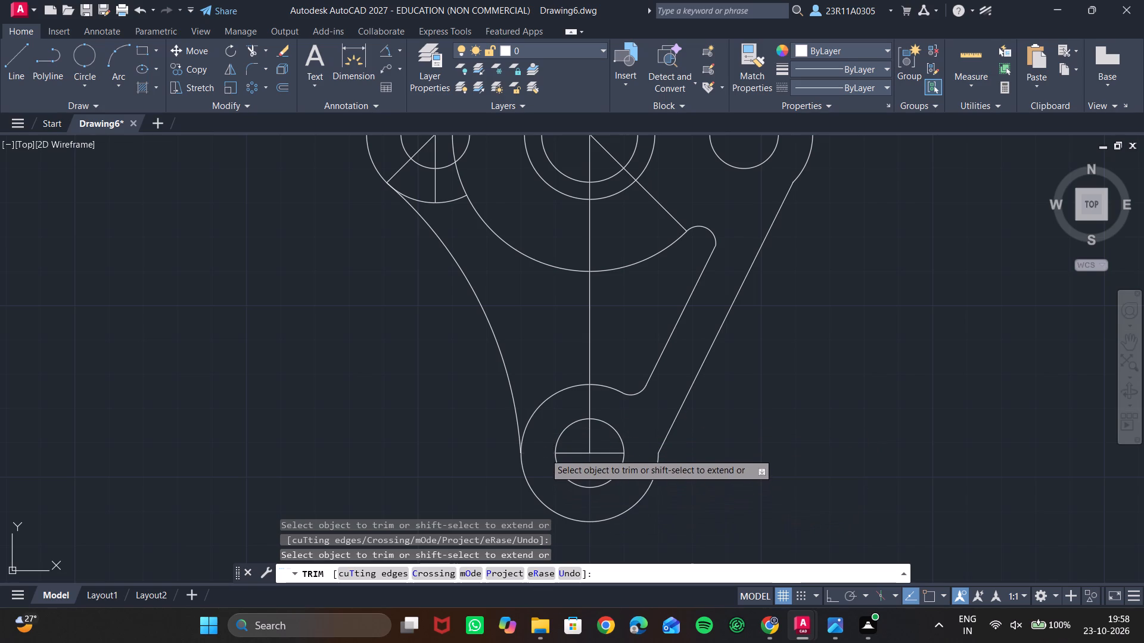
left_click(590, 411)
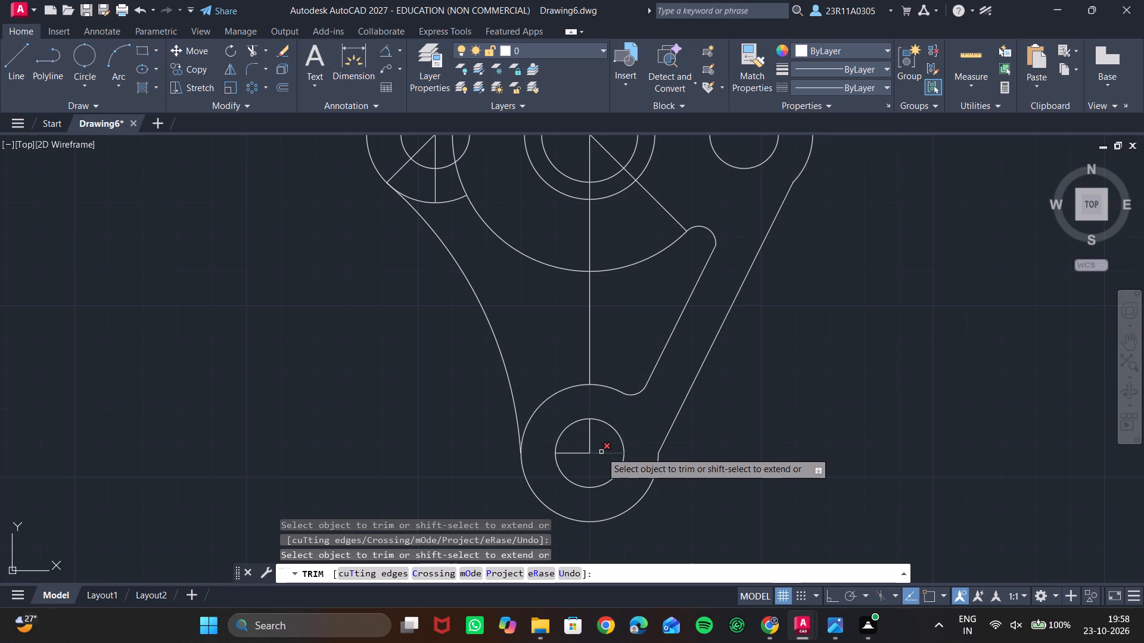
left_click(592, 446)
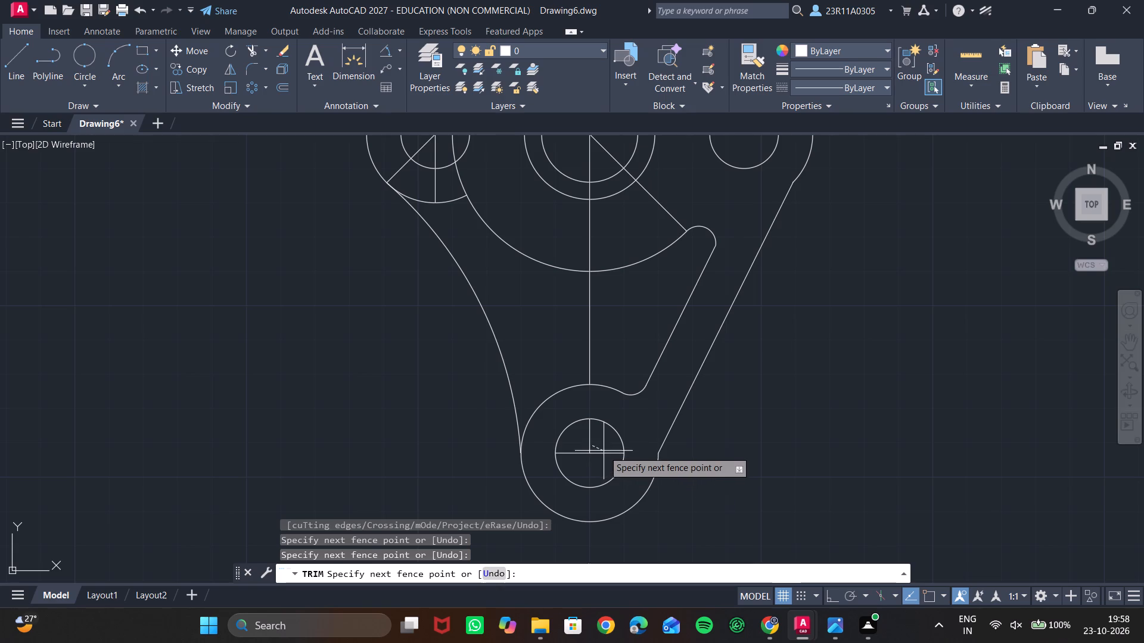
left_click(574, 445)
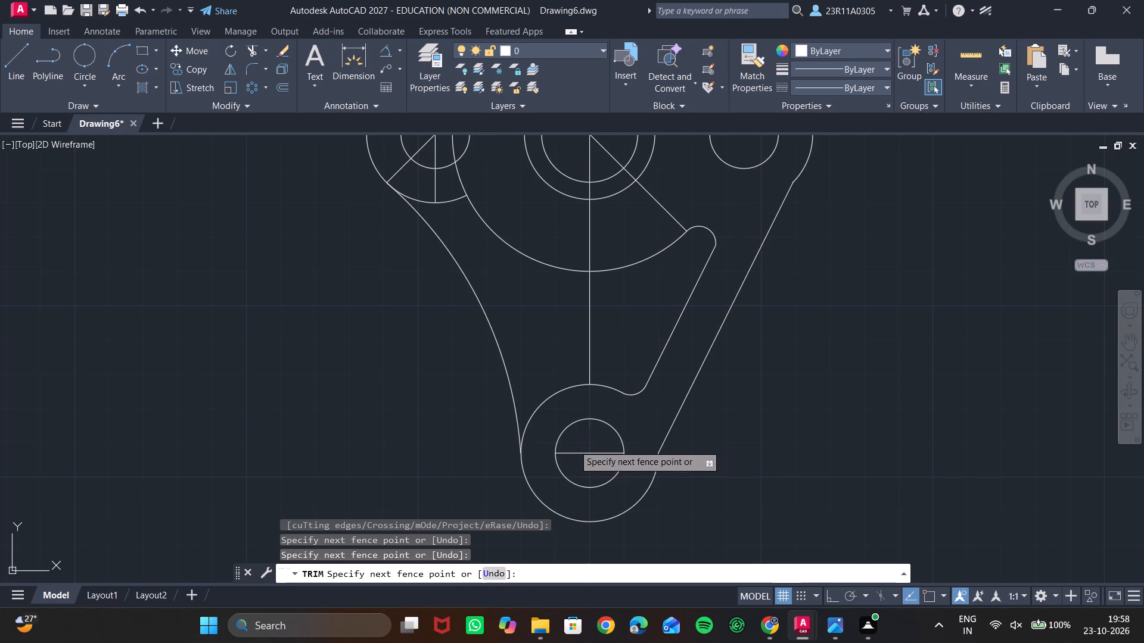
left_click(571, 455)
left_click(600, 454)
key("Escape")
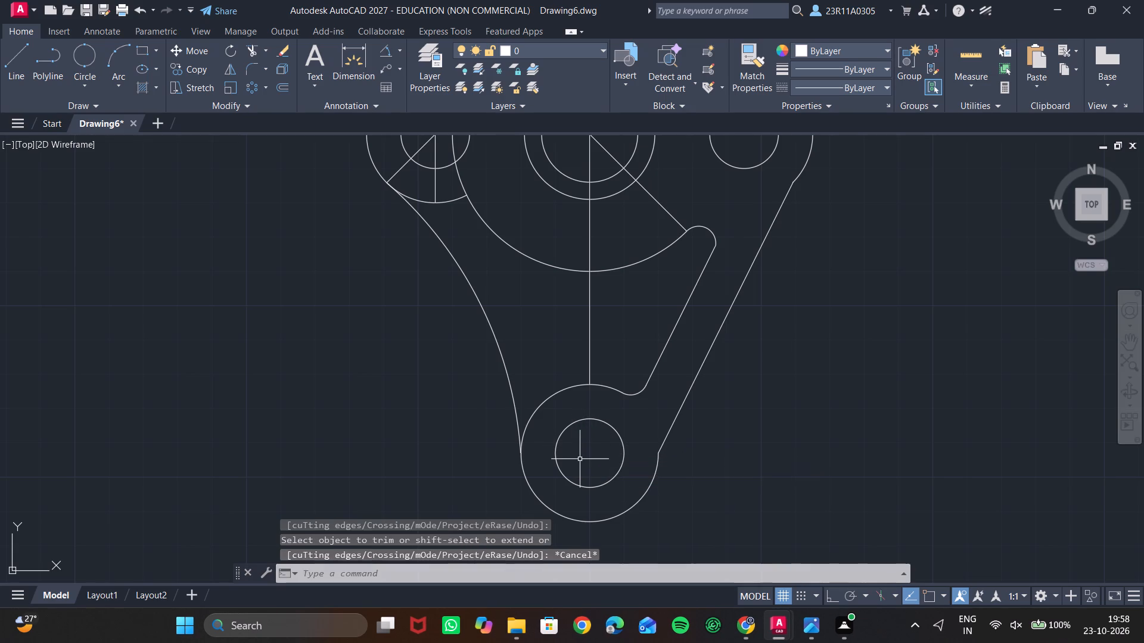
Trim away the construction lines inside the negative-X lobe and the lobe's lower arc beyond the connecting curve.
scroll(579, 459, "up", 1)
scroll(579, 459, "down", 2)
middle_click_drag(579, 459, 590, 500)
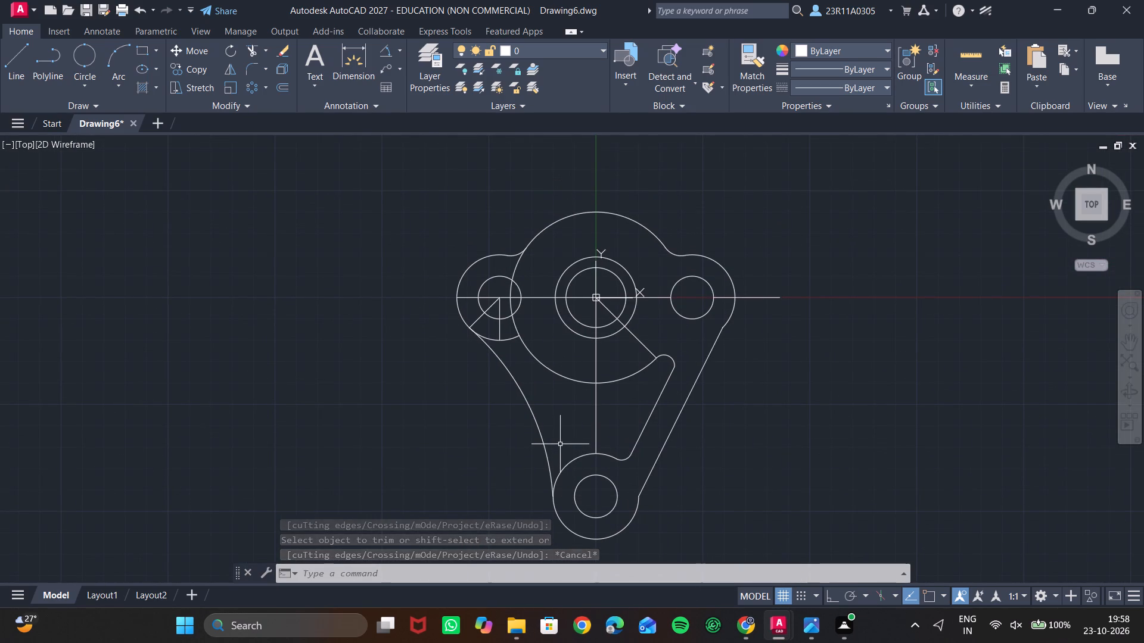
key("space")
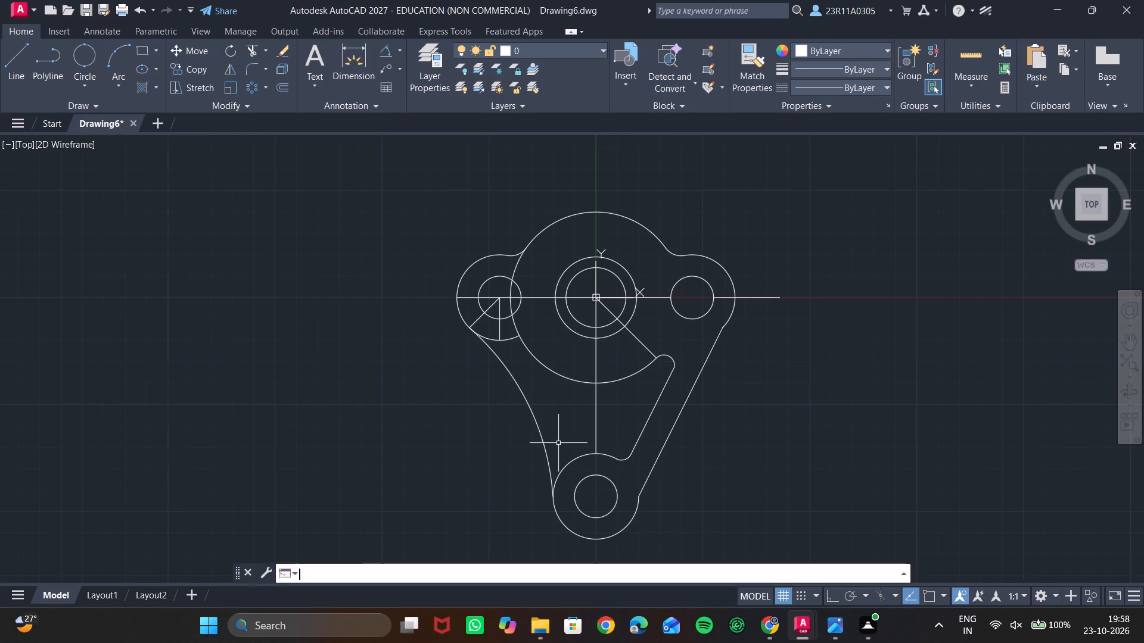
left_click(489, 303)
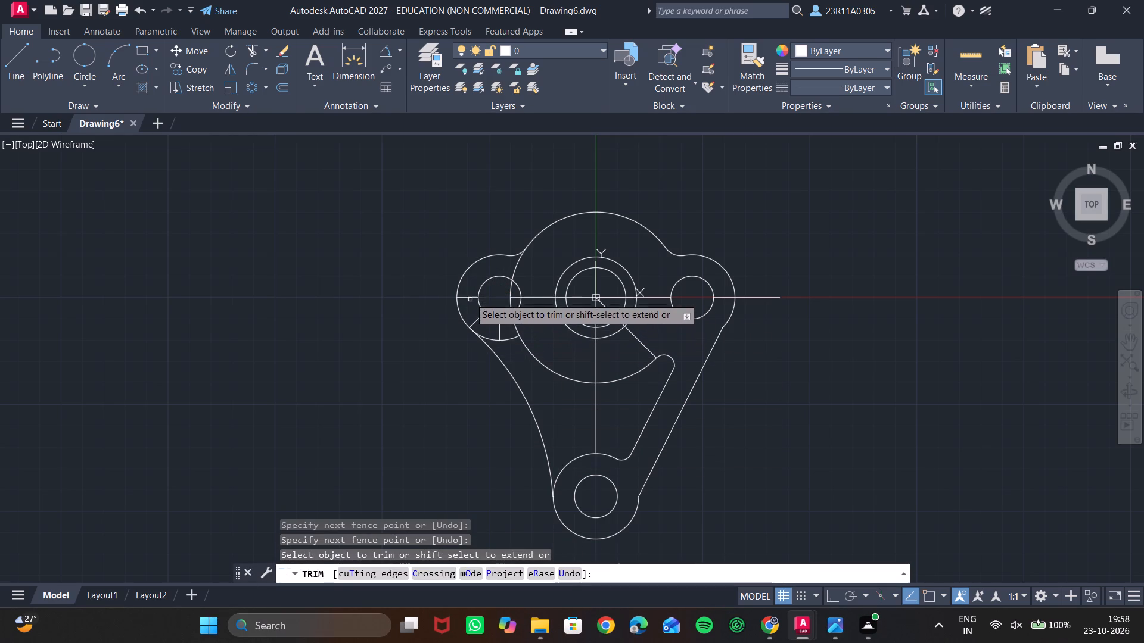
left_click_drag(470, 286, 500, 328)
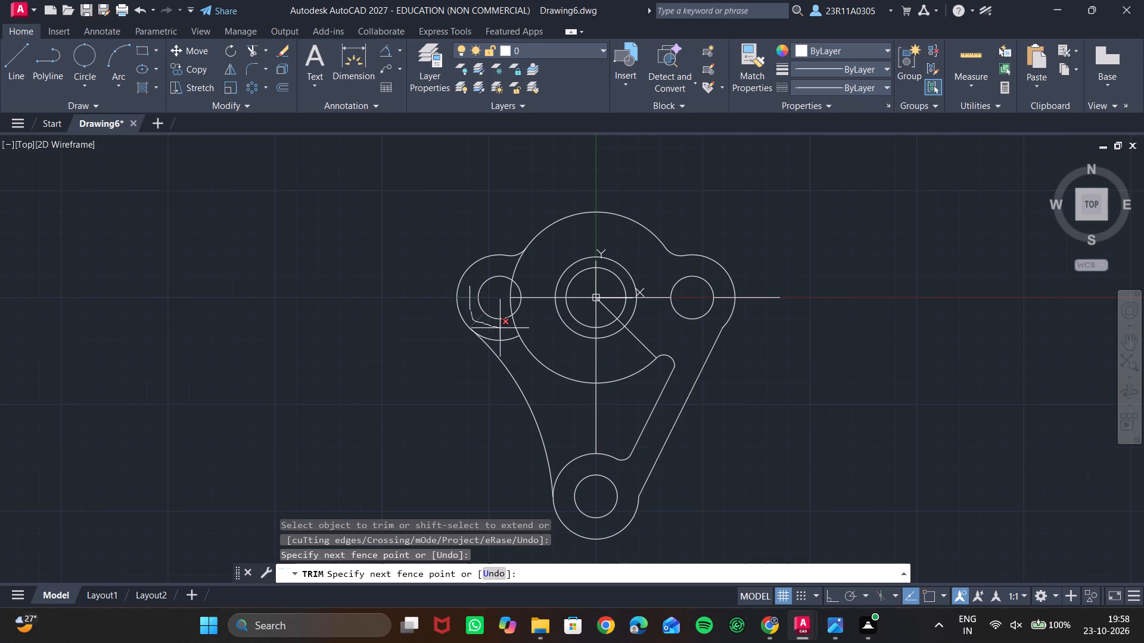
left_click_drag(500, 328, 505, 329)
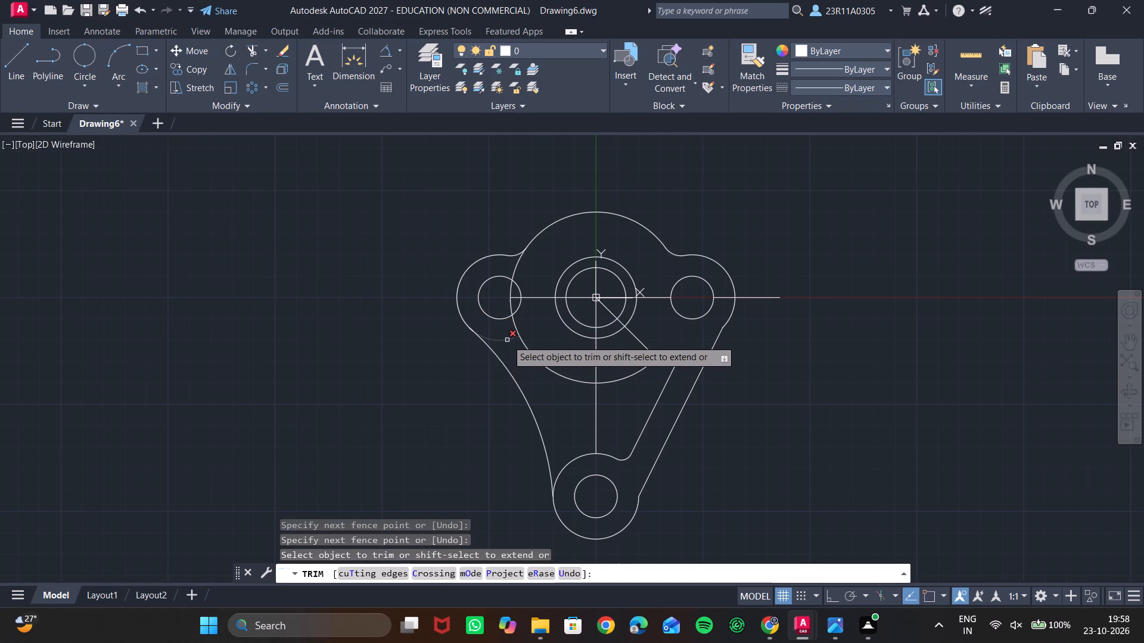
left_click(507, 340)
scroll(464, 353, "up", 2)
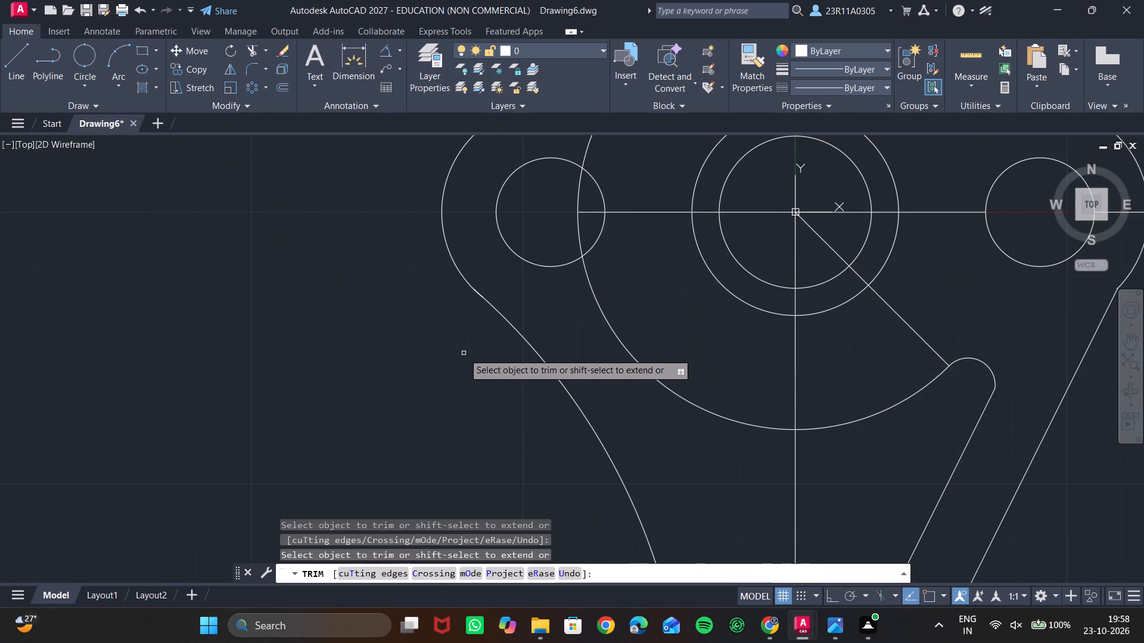
scroll(464, 353, "down", 1)
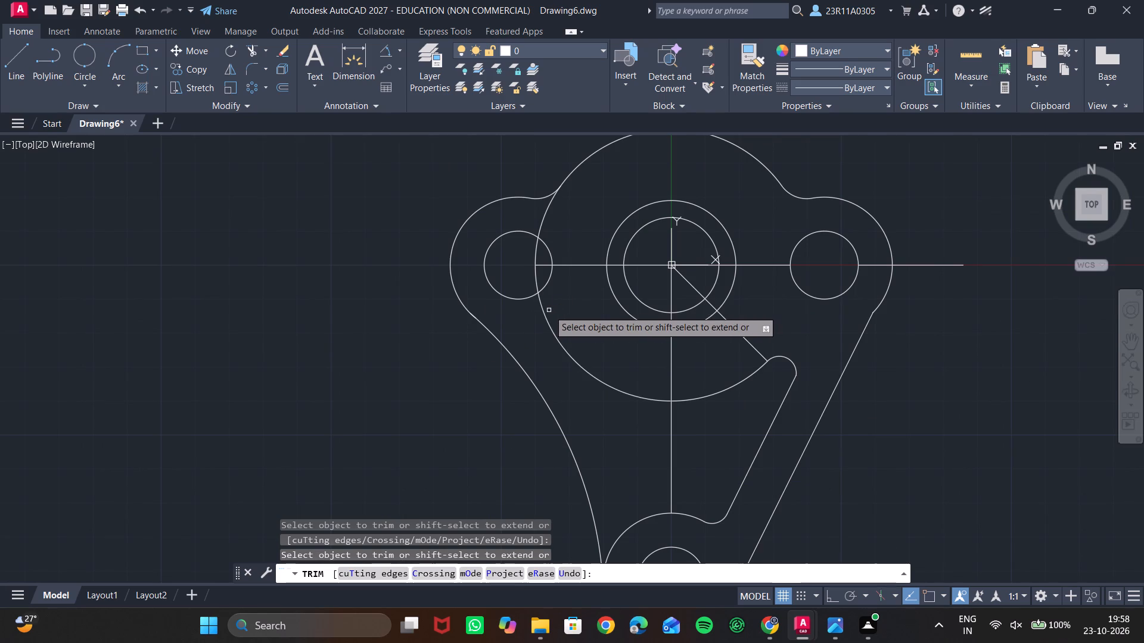
Trim the large central circle's portion from the negative-X hole up to the fillet, and the centreline stub inside that hole.
left_click(536, 285)
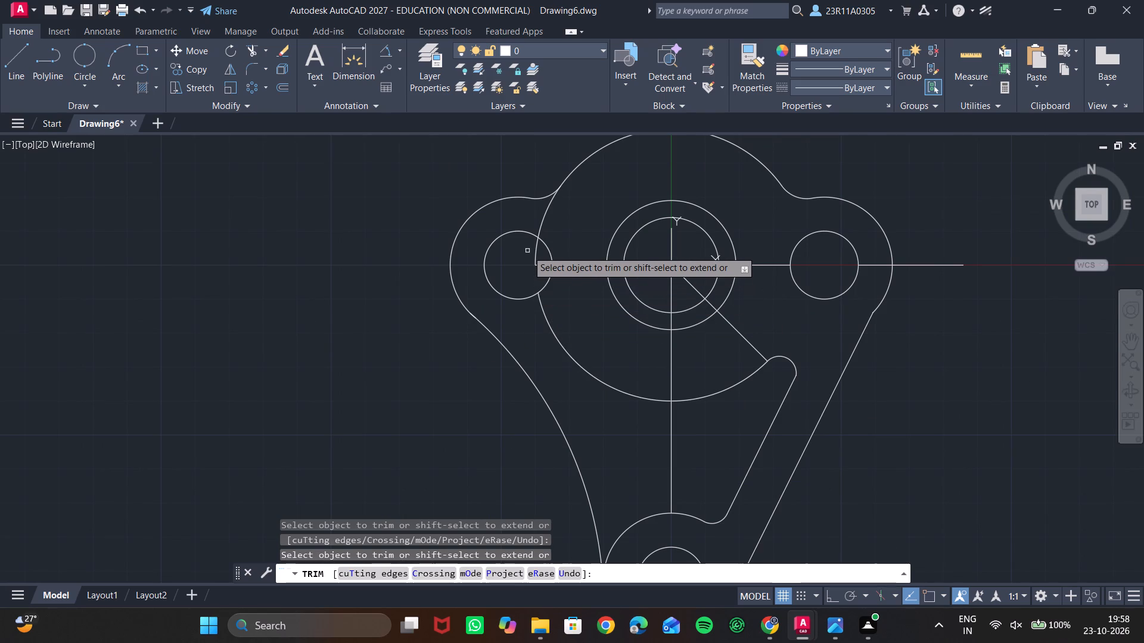
left_click(534, 250)
left_click(545, 216)
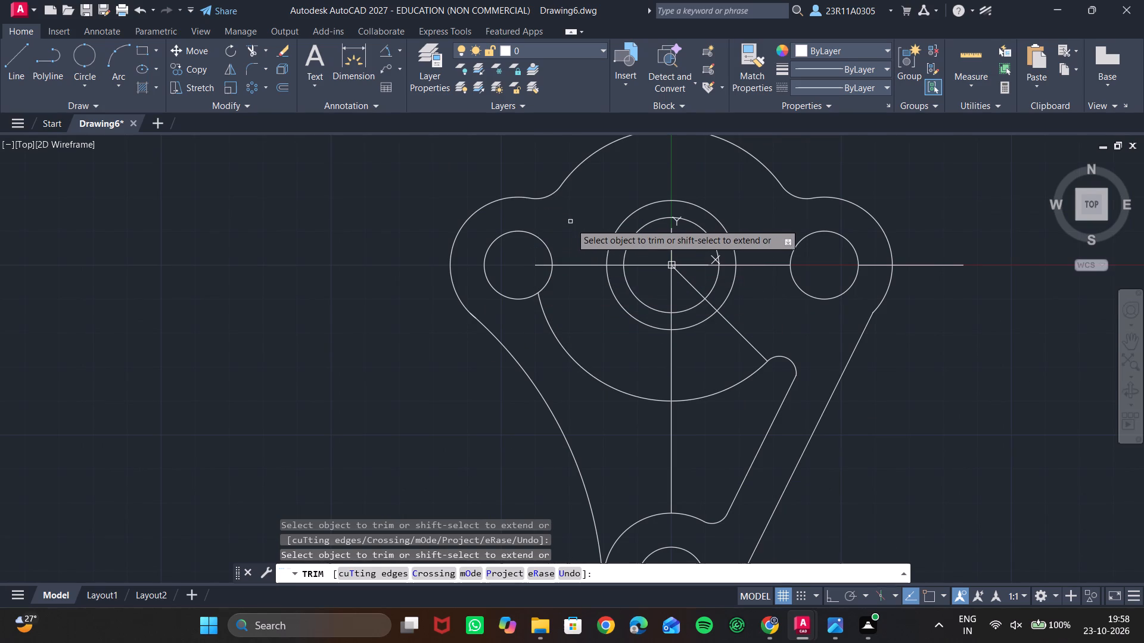
left_click(537, 265)
key("Escape")
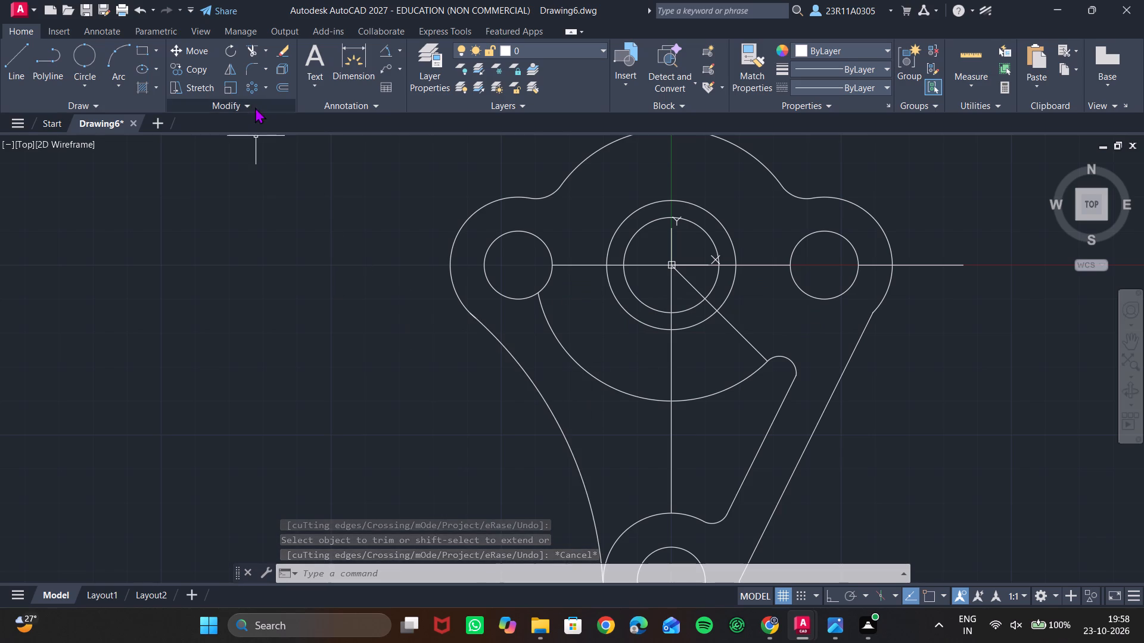
With object snap on, offset the arc joining the negative-X and lower lobes inward by 12 units.
left_click(280, 91)
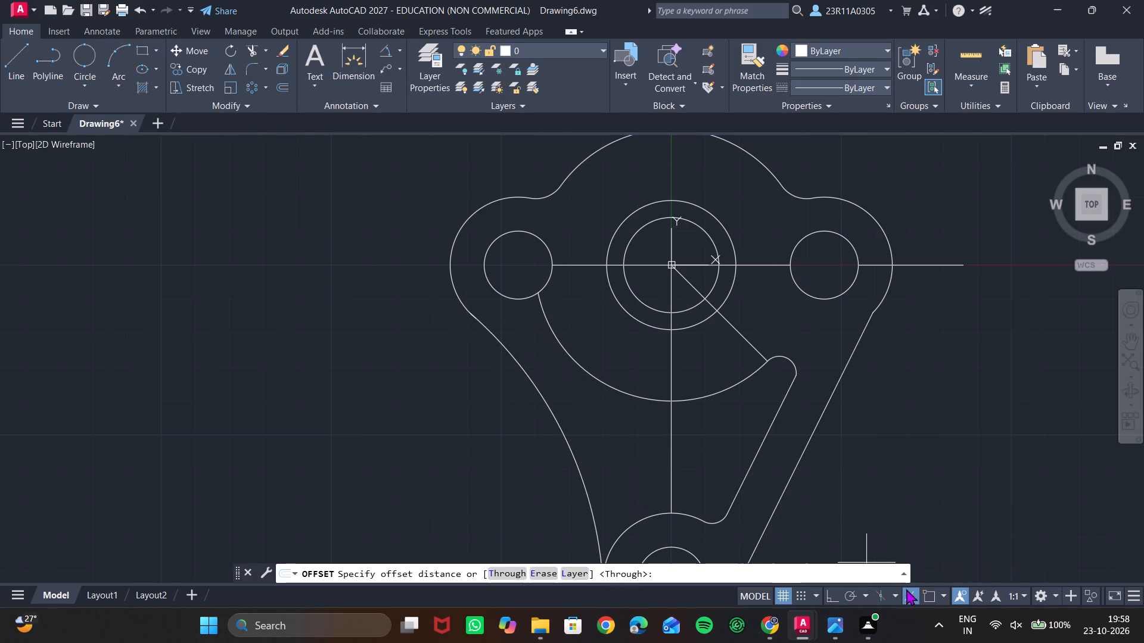
left_click(923, 591)
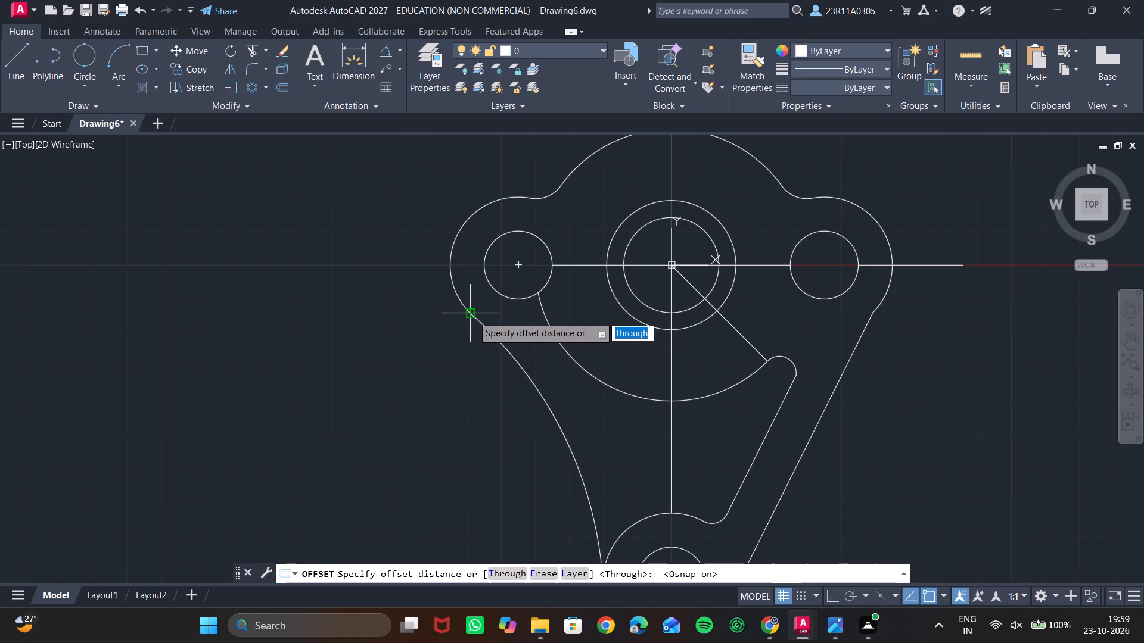
left_click(470, 315)
middle_click_drag(618, 498, 623, 414)
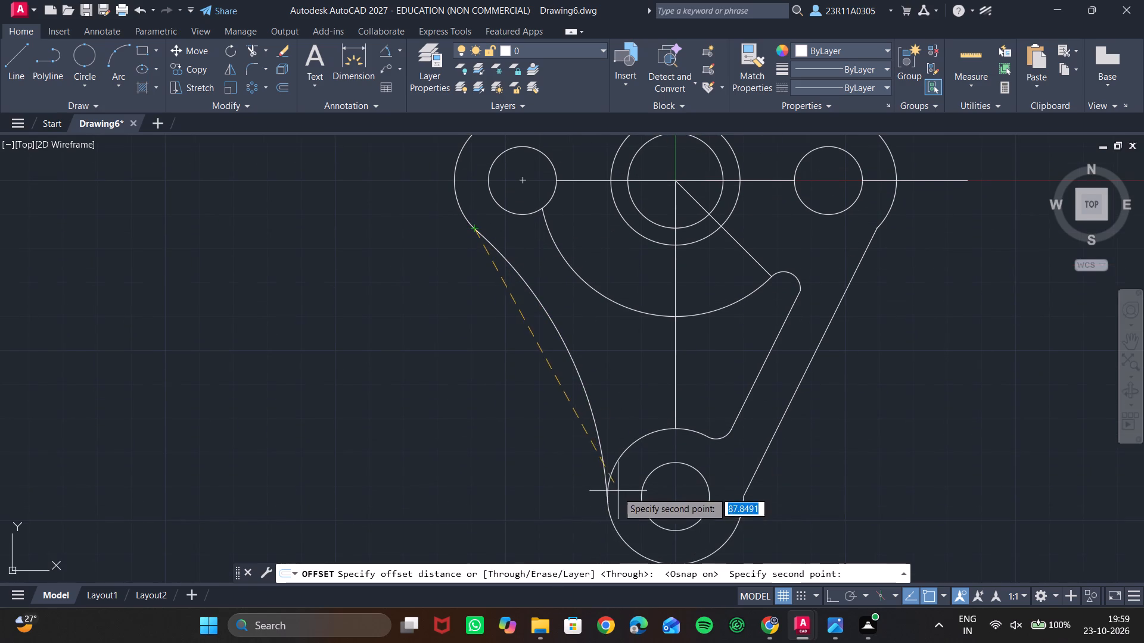
left_click(607, 496)
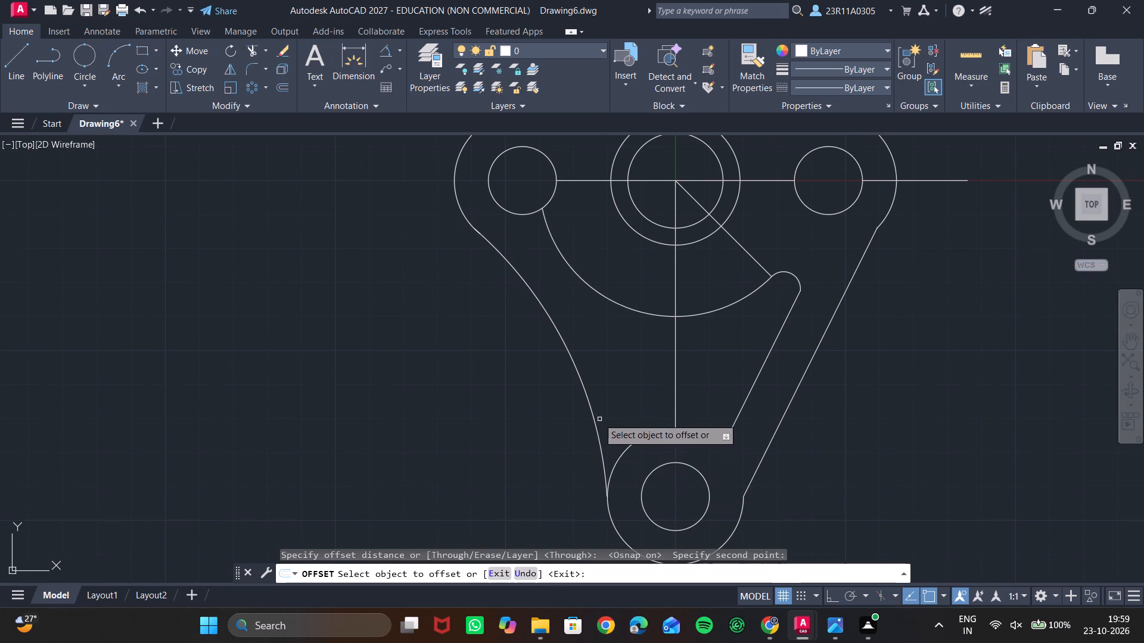
left_click(594, 416)
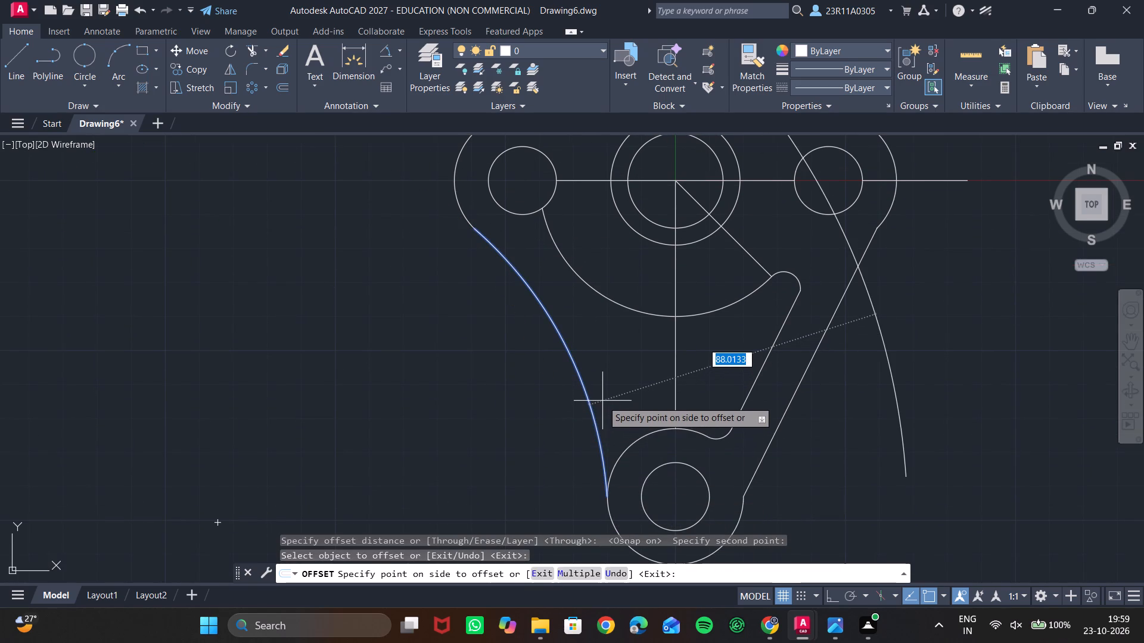
type("12")
key("Return")
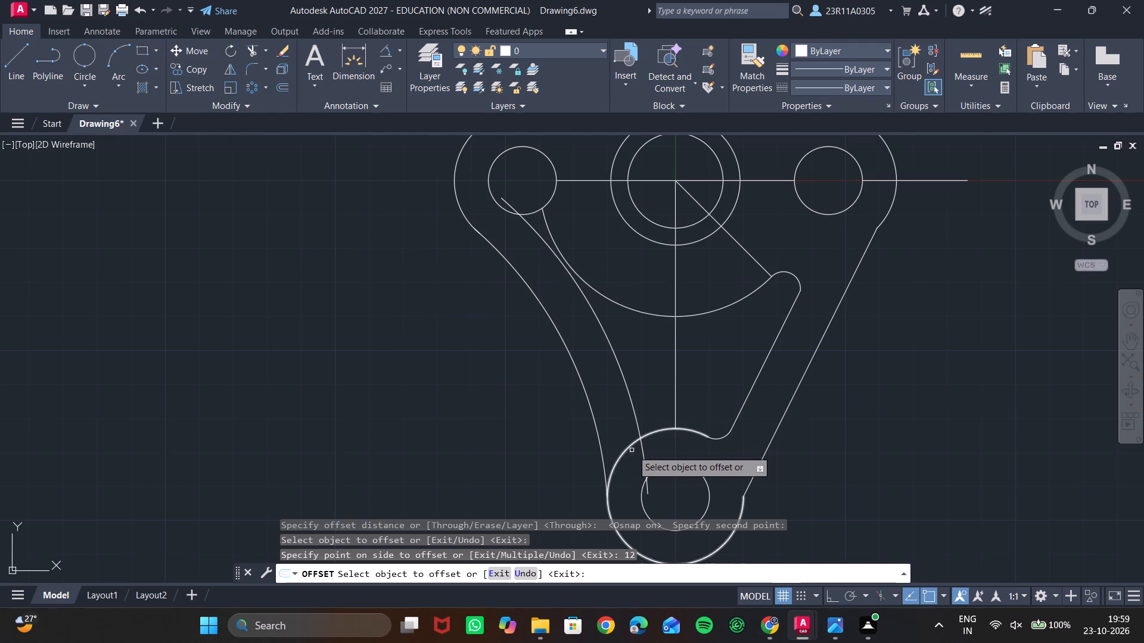
key("Escape")
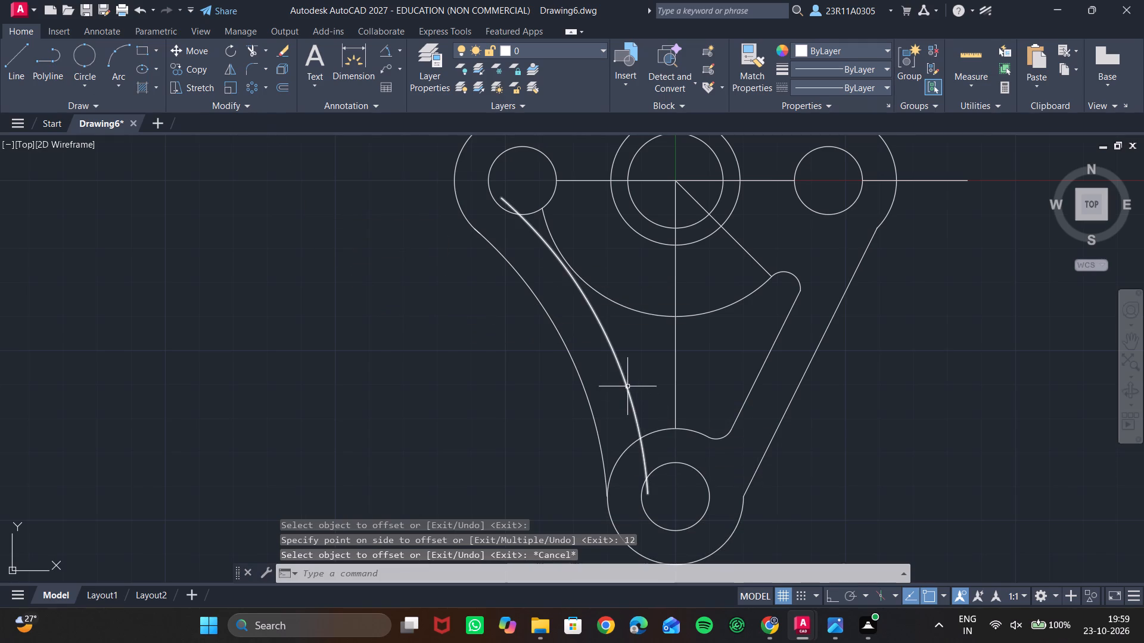
Trim the offset arc's ends inside the lower lobe's outer circle and inside the negative-X lobe's hole.
type("tr")
left_click(650, 413)
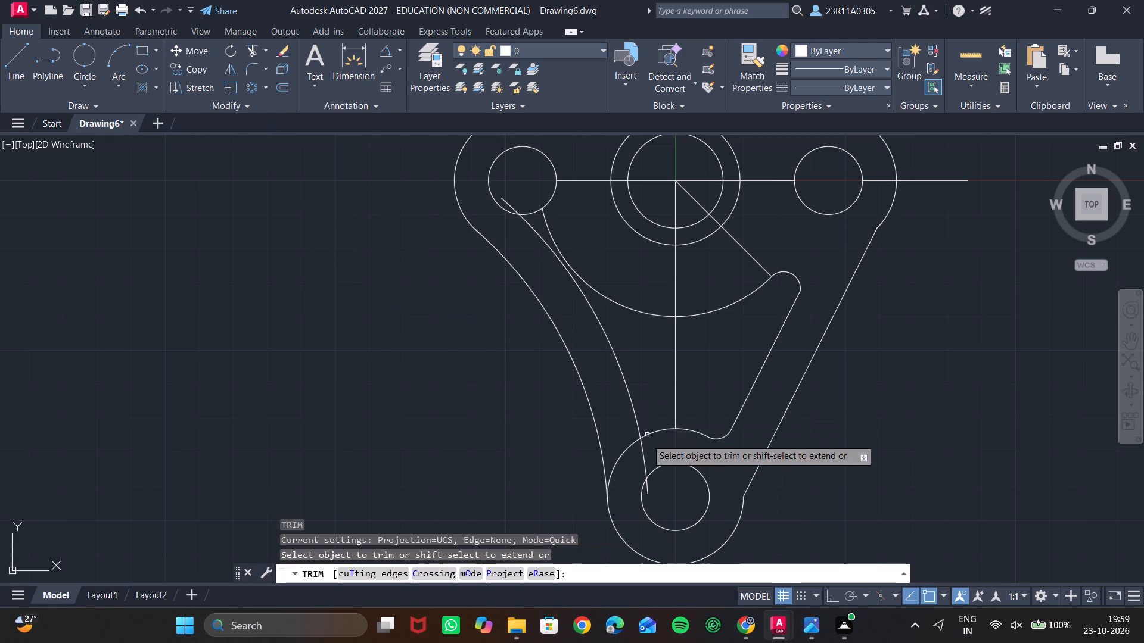
left_click(644, 457)
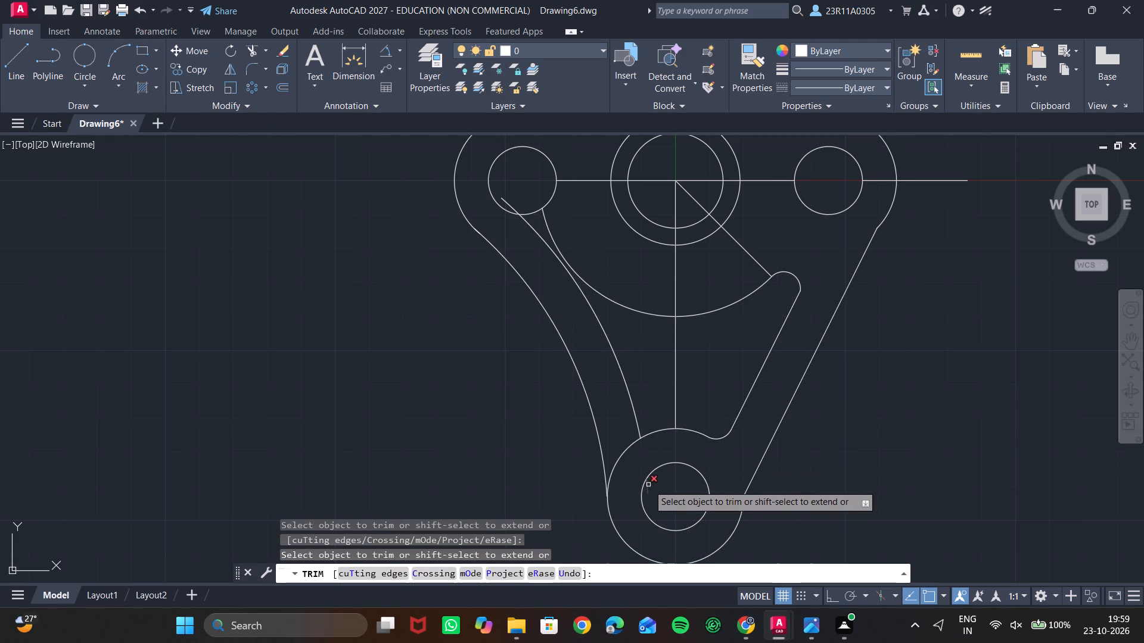
left_click(648, 485)
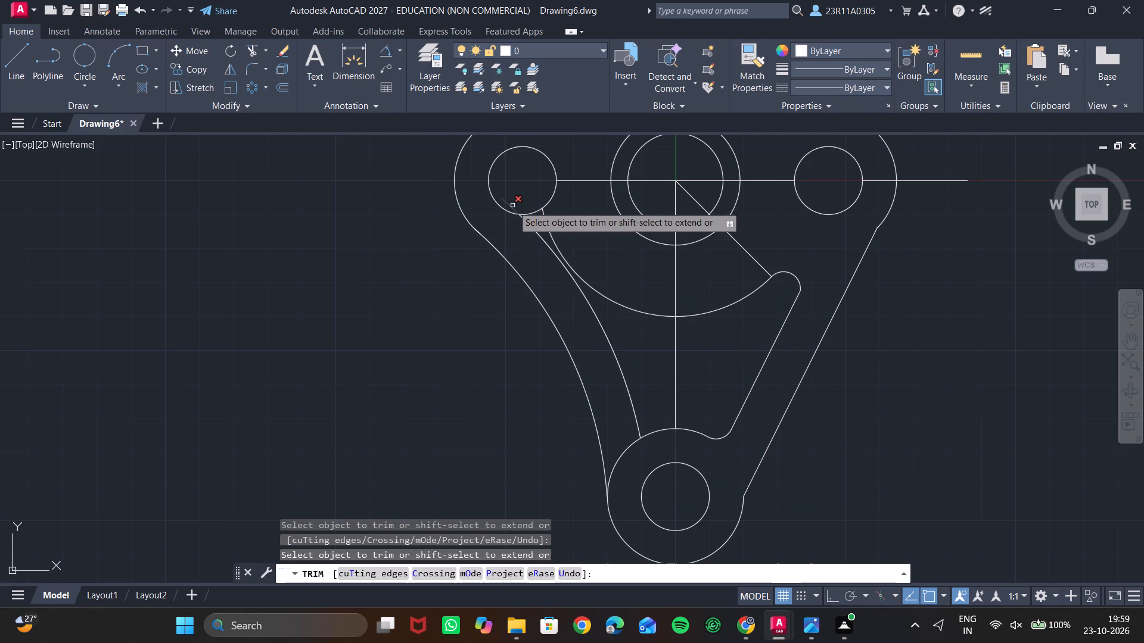
left_click(512, 205)
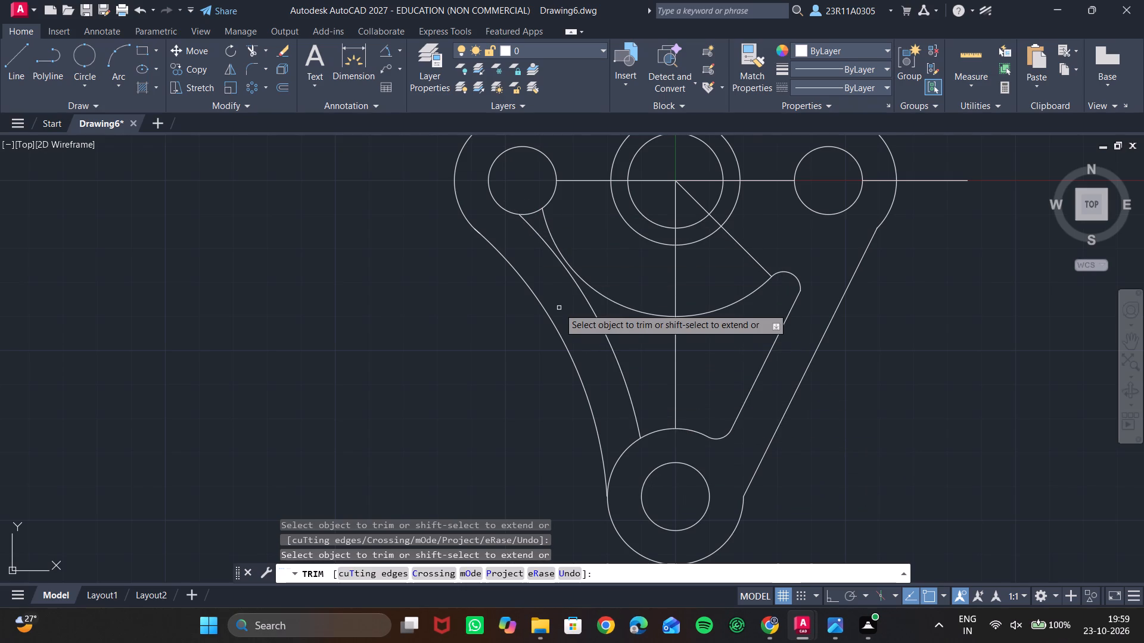
scroll(587, 313, "up", 2)
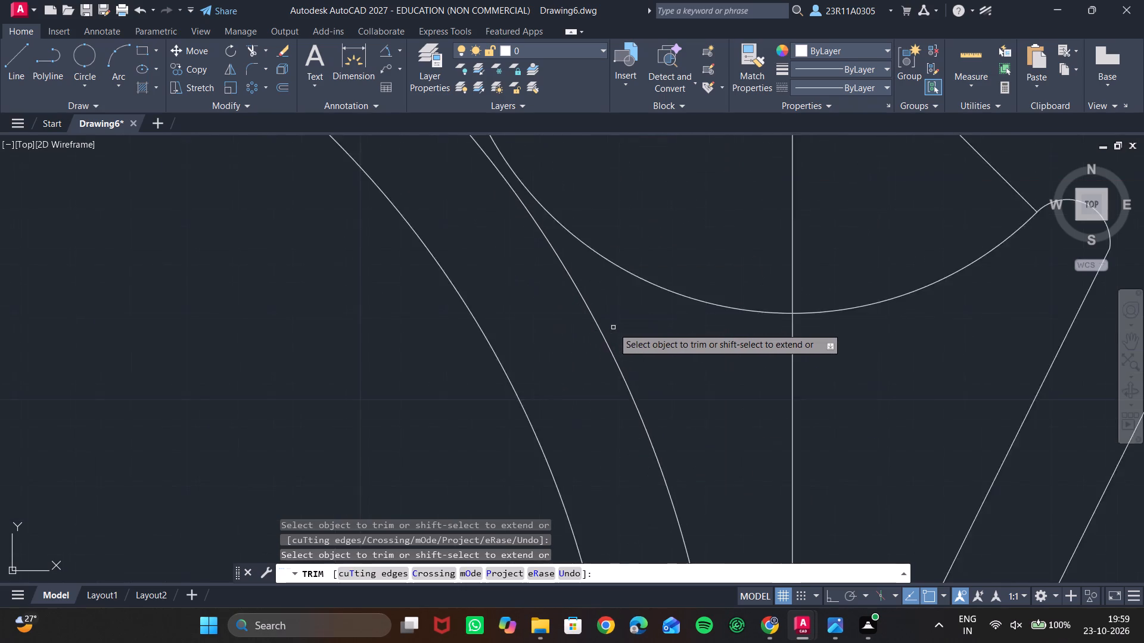
scroll(613, 327, "up", 1)
middle_click_drag(613, 327, 550, 438)
key("Escape")
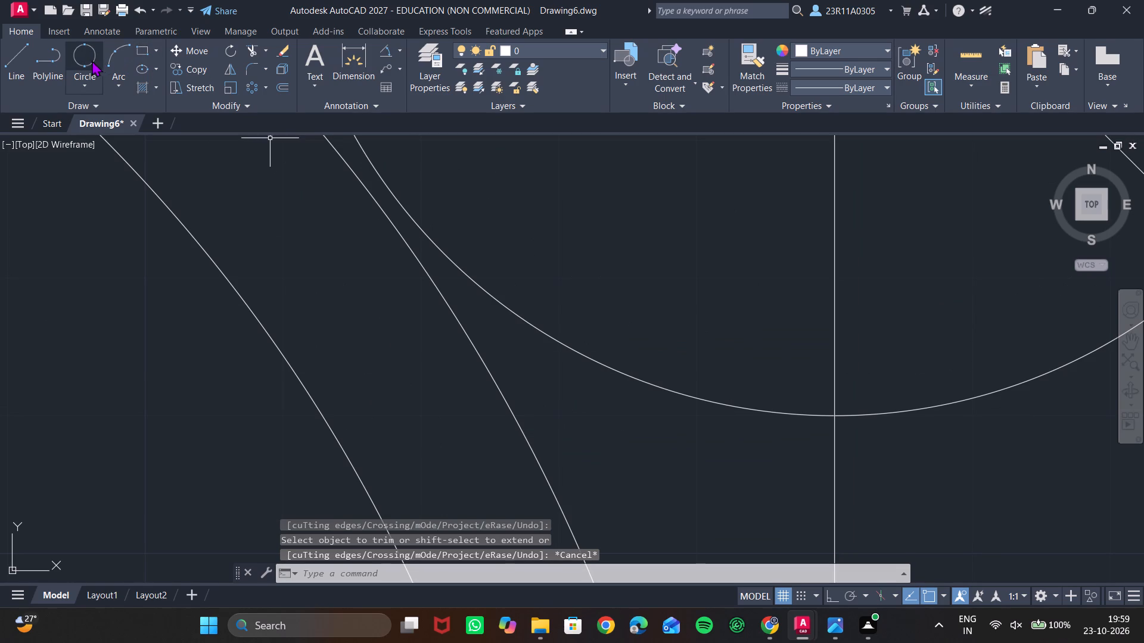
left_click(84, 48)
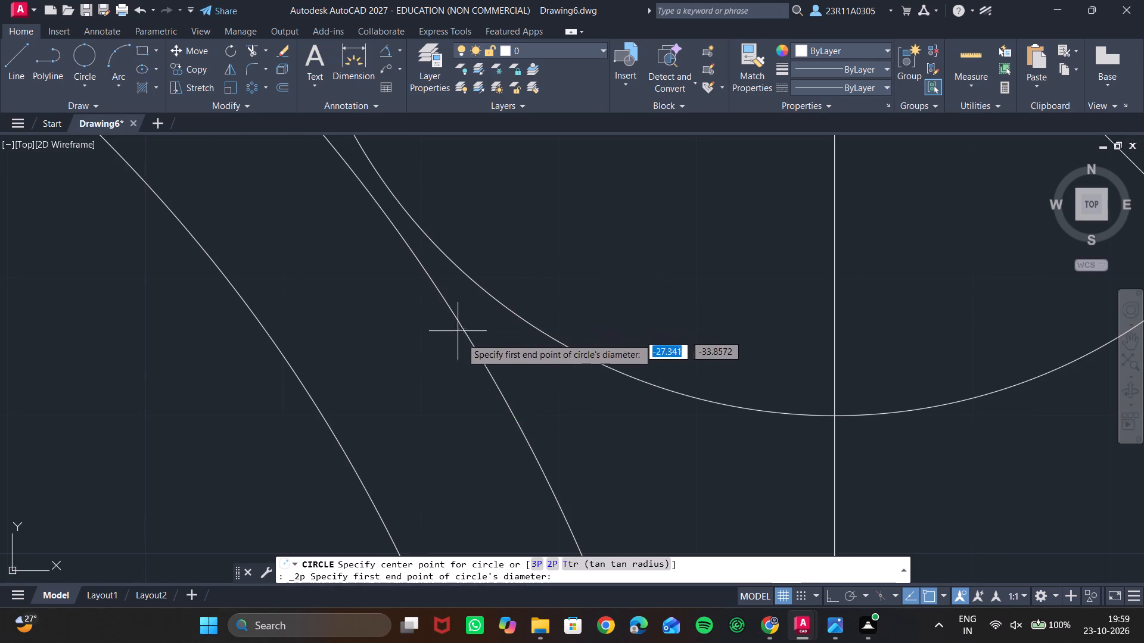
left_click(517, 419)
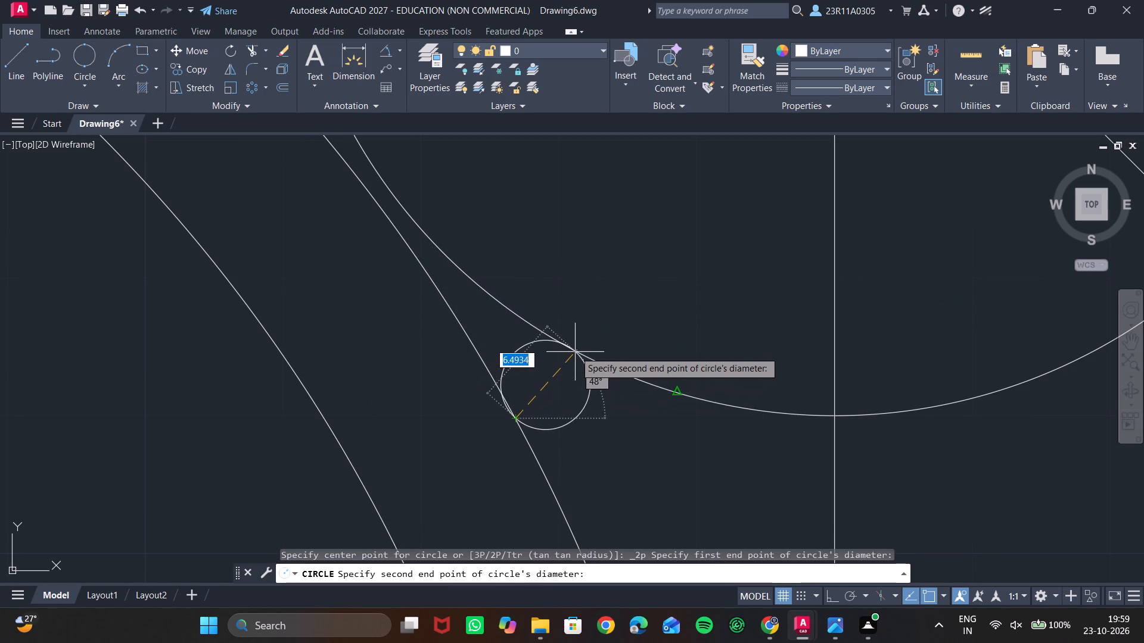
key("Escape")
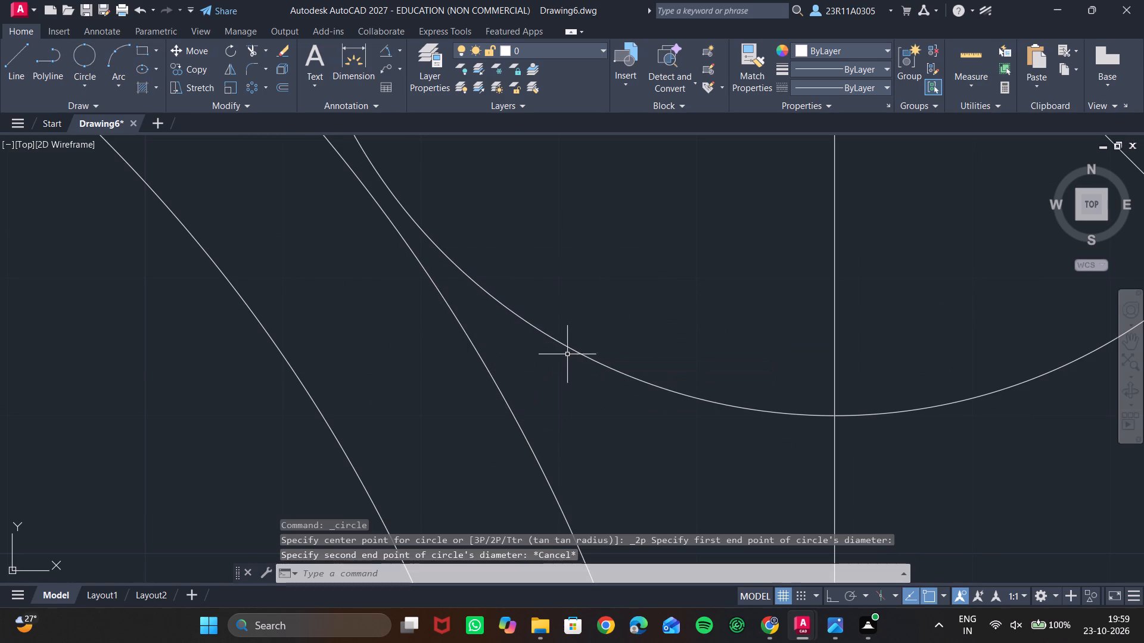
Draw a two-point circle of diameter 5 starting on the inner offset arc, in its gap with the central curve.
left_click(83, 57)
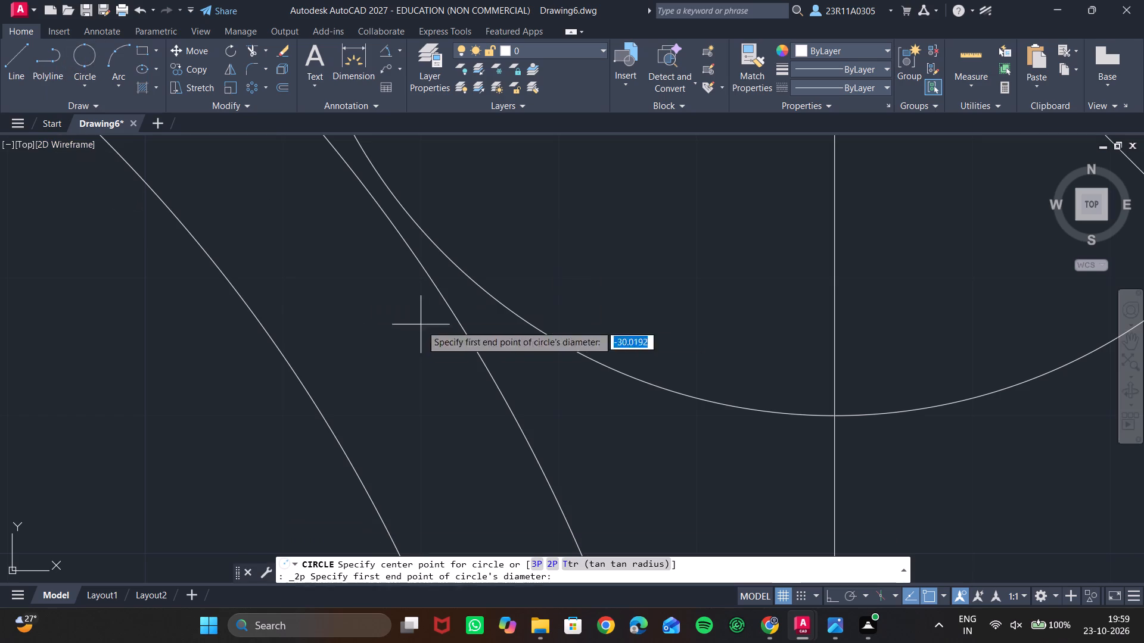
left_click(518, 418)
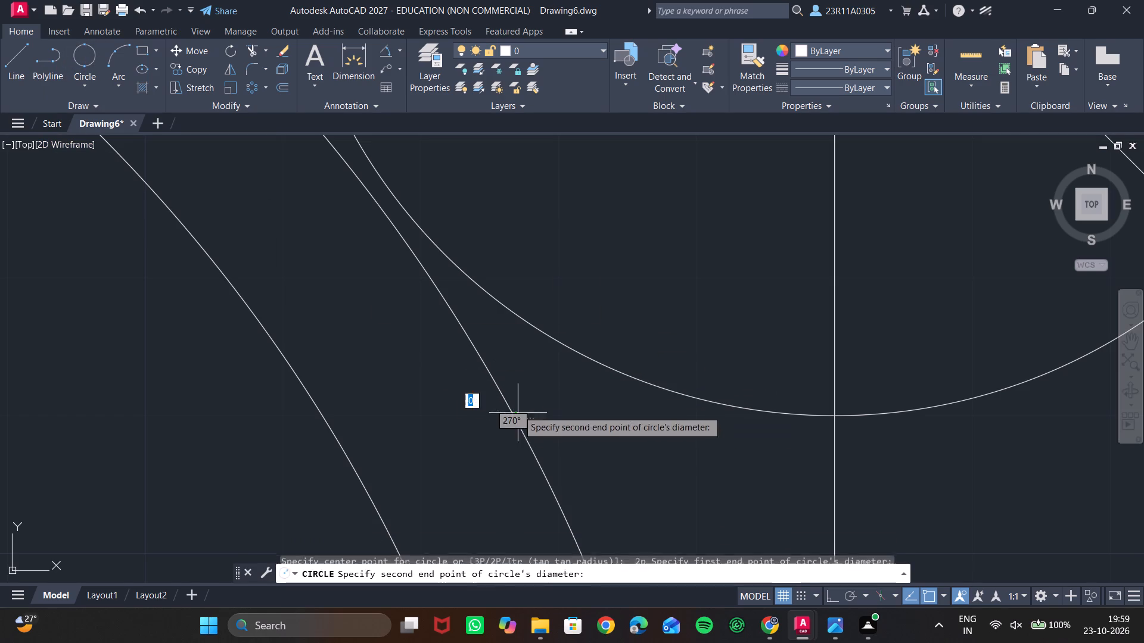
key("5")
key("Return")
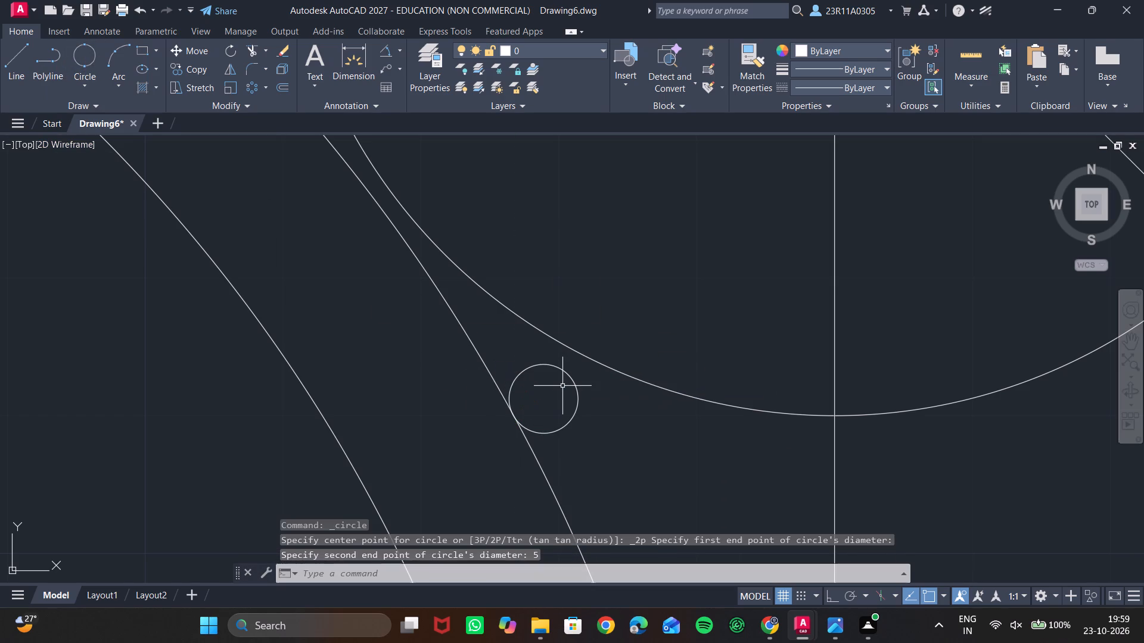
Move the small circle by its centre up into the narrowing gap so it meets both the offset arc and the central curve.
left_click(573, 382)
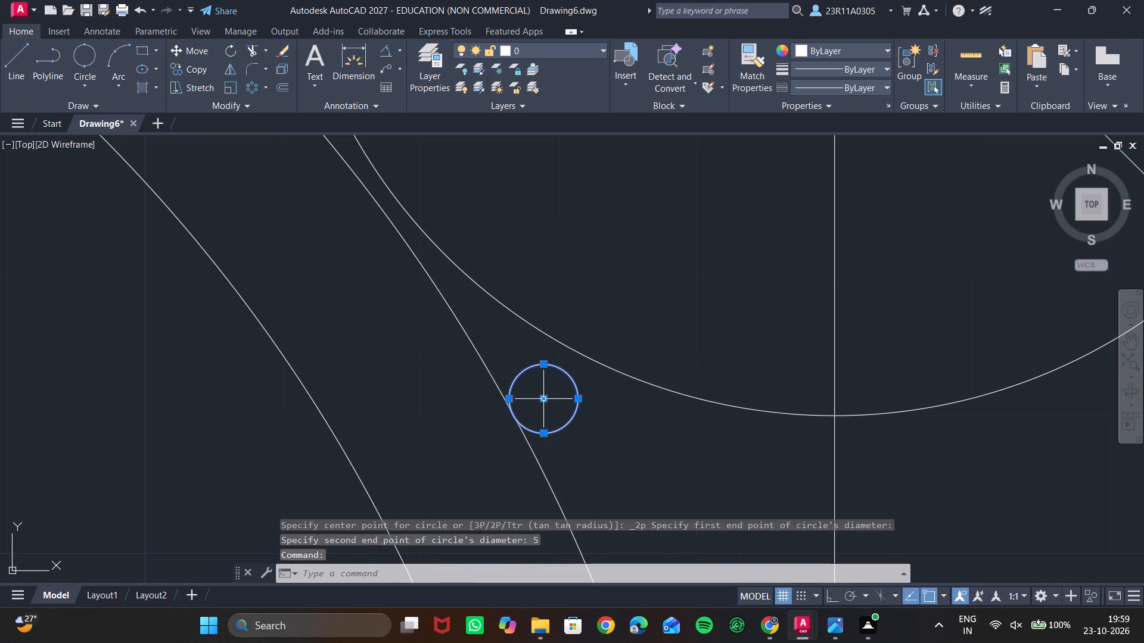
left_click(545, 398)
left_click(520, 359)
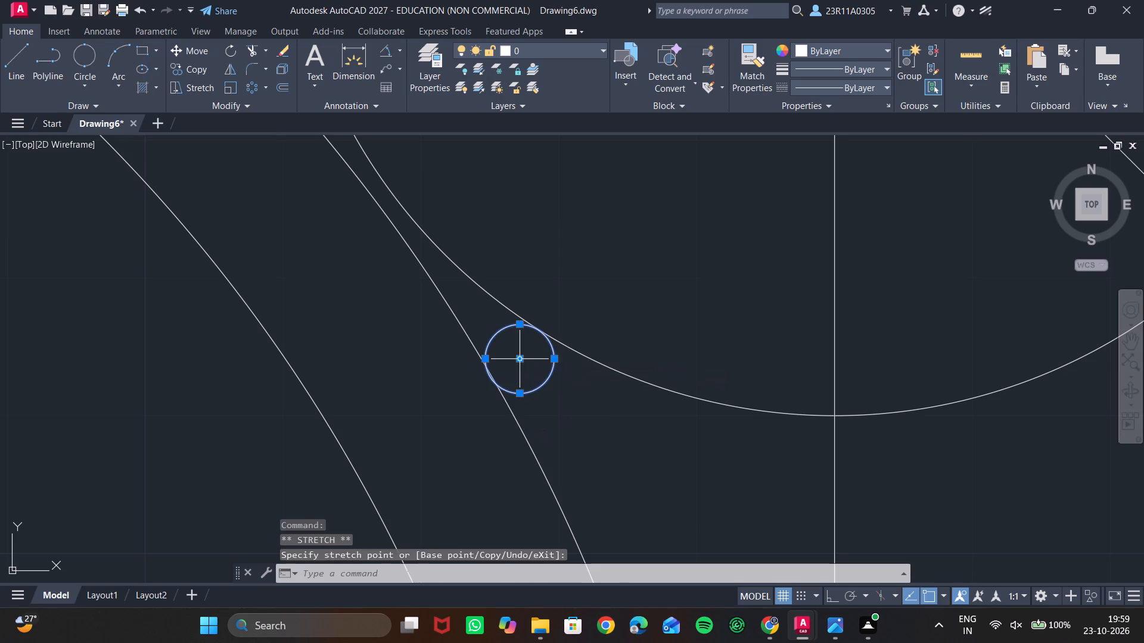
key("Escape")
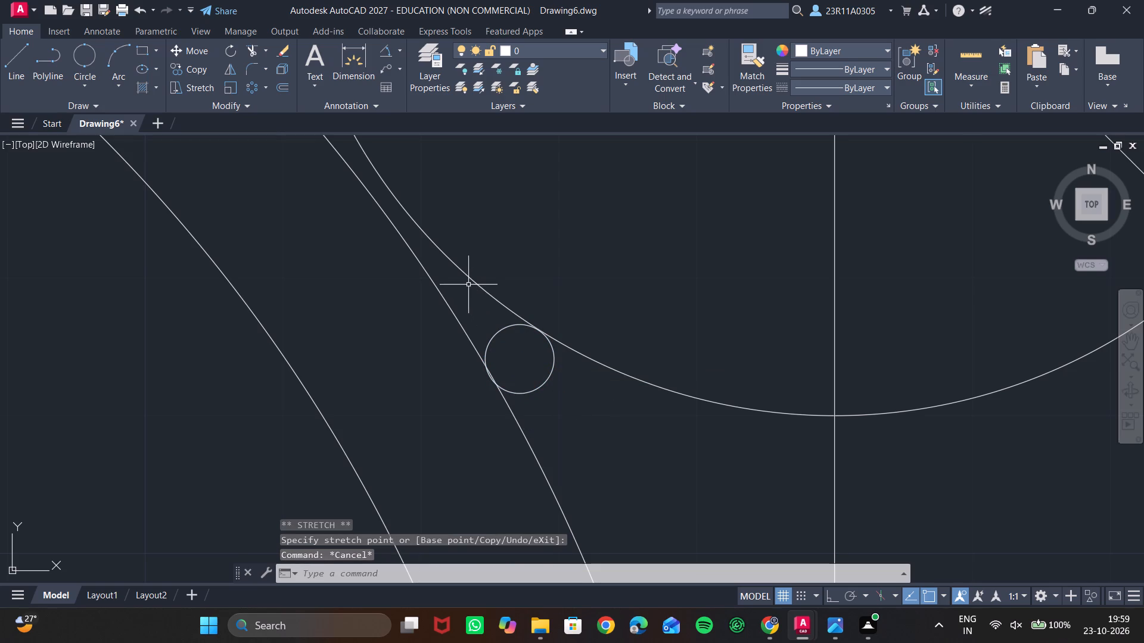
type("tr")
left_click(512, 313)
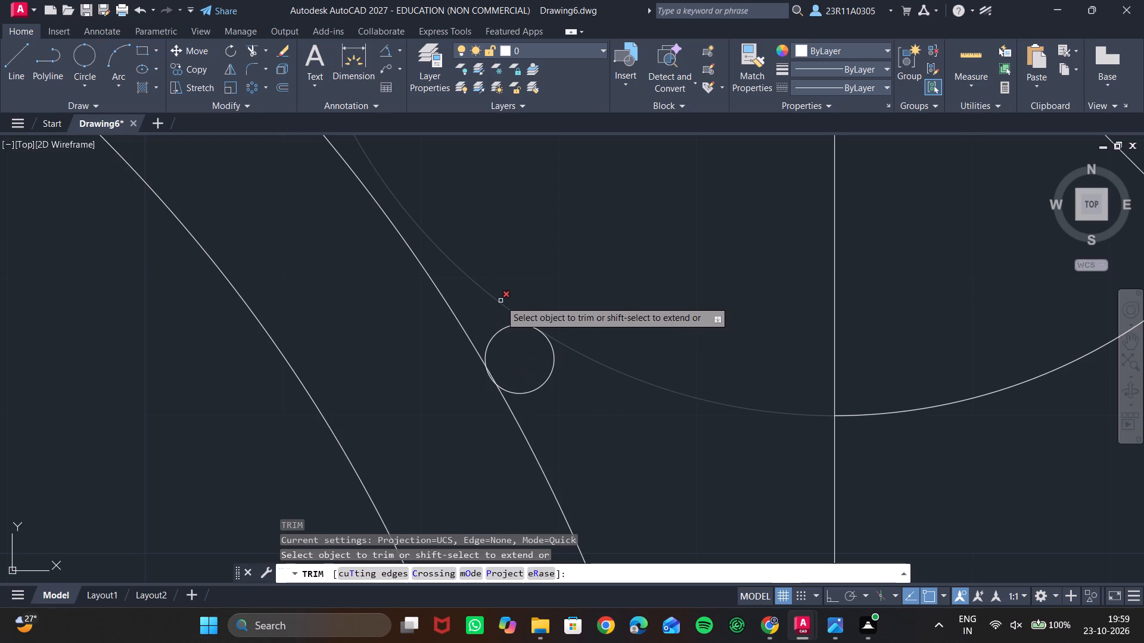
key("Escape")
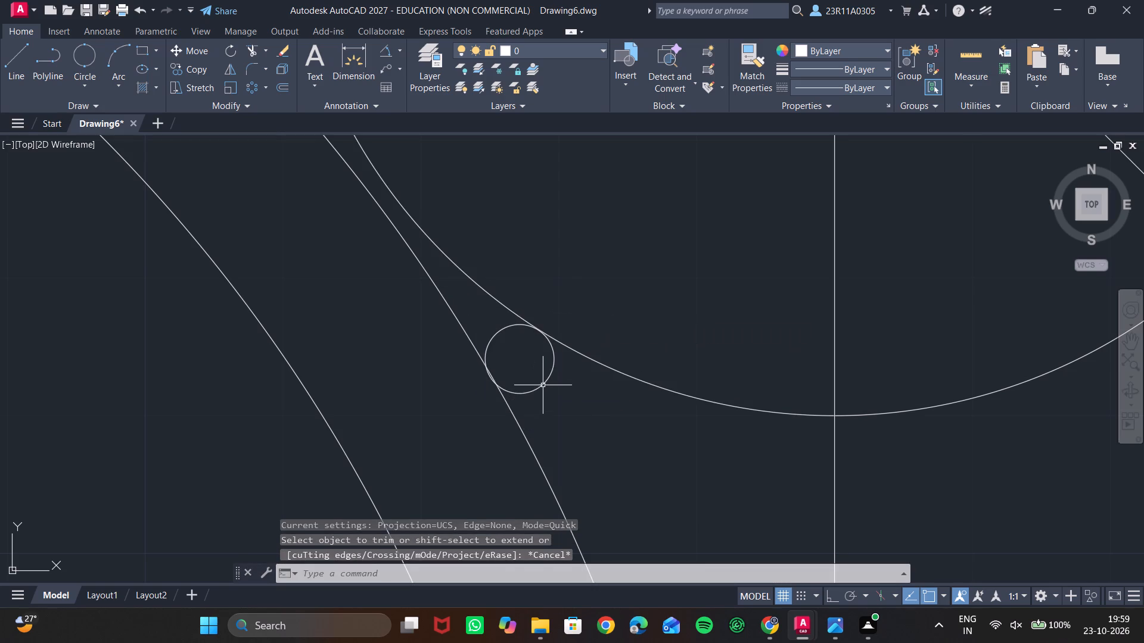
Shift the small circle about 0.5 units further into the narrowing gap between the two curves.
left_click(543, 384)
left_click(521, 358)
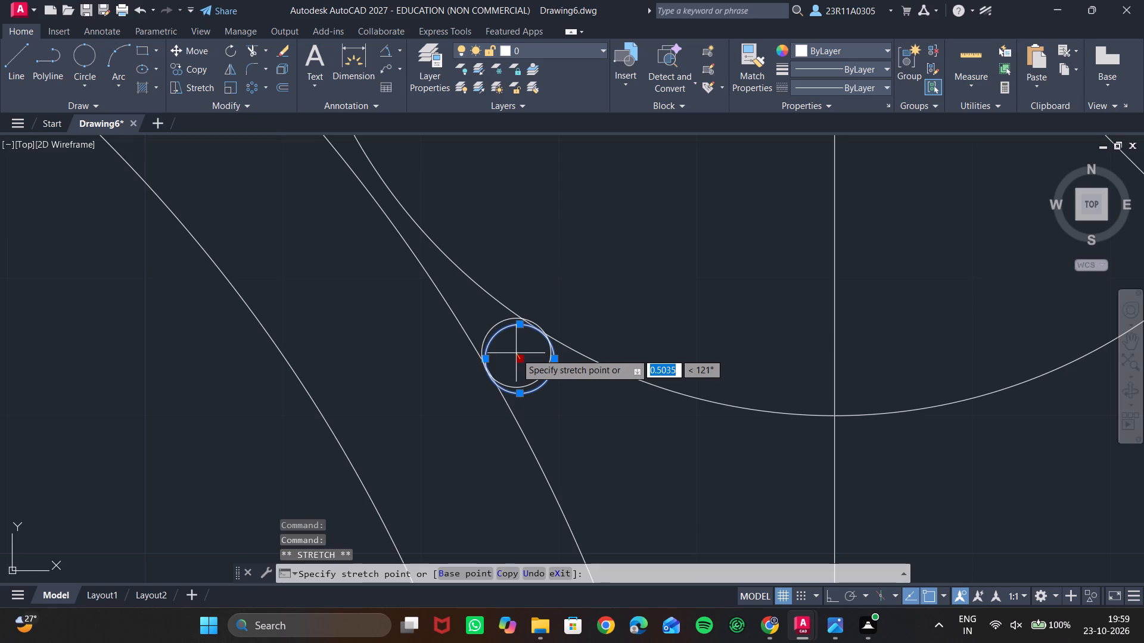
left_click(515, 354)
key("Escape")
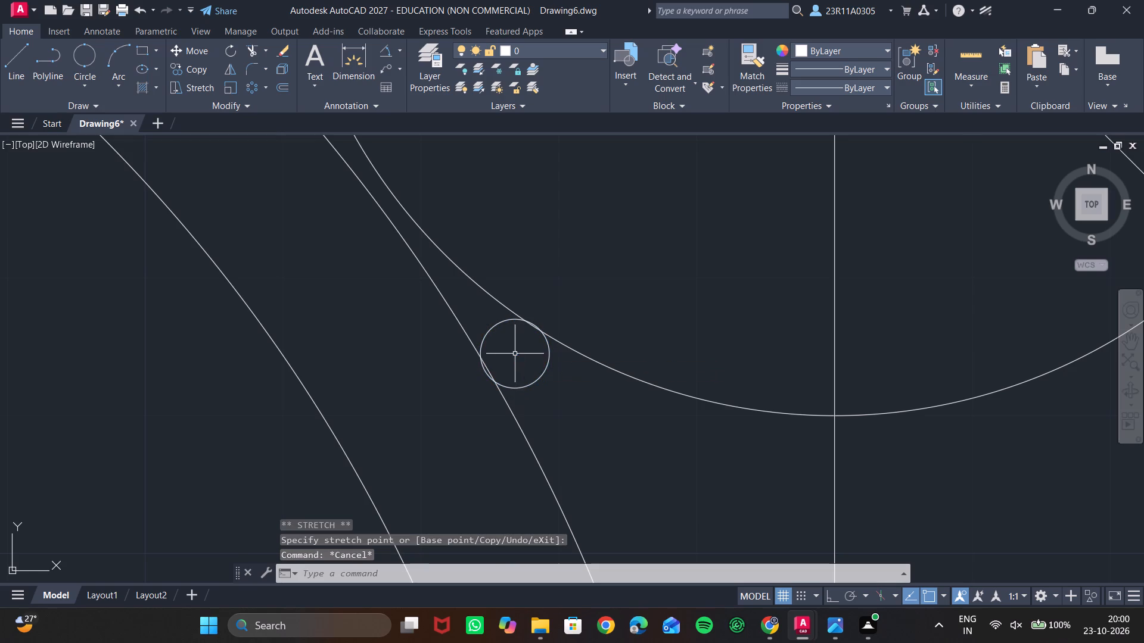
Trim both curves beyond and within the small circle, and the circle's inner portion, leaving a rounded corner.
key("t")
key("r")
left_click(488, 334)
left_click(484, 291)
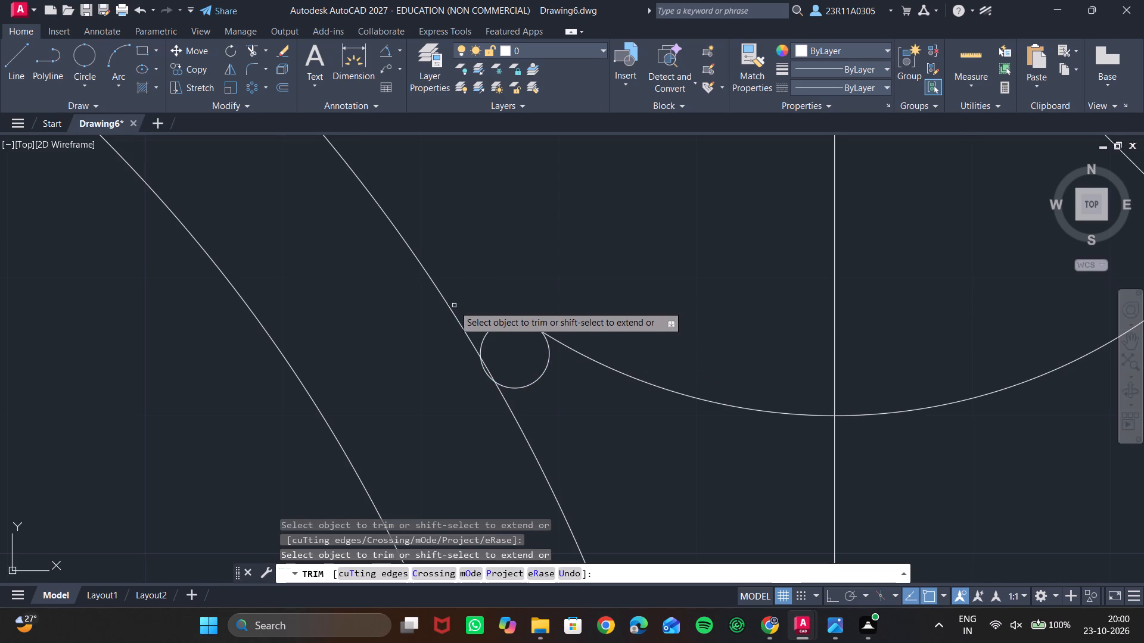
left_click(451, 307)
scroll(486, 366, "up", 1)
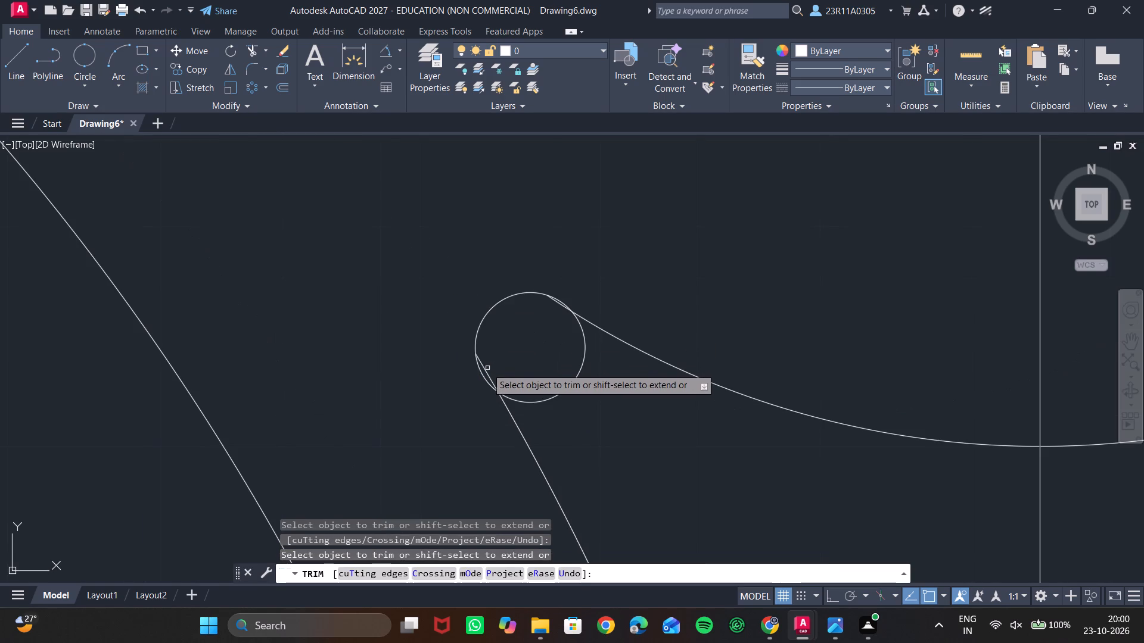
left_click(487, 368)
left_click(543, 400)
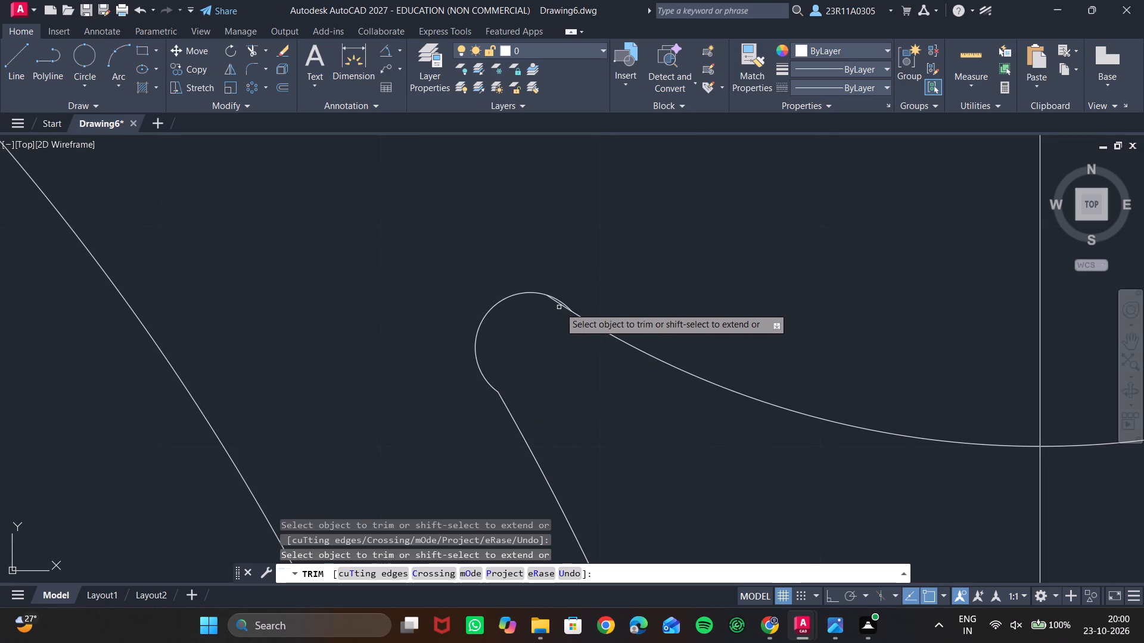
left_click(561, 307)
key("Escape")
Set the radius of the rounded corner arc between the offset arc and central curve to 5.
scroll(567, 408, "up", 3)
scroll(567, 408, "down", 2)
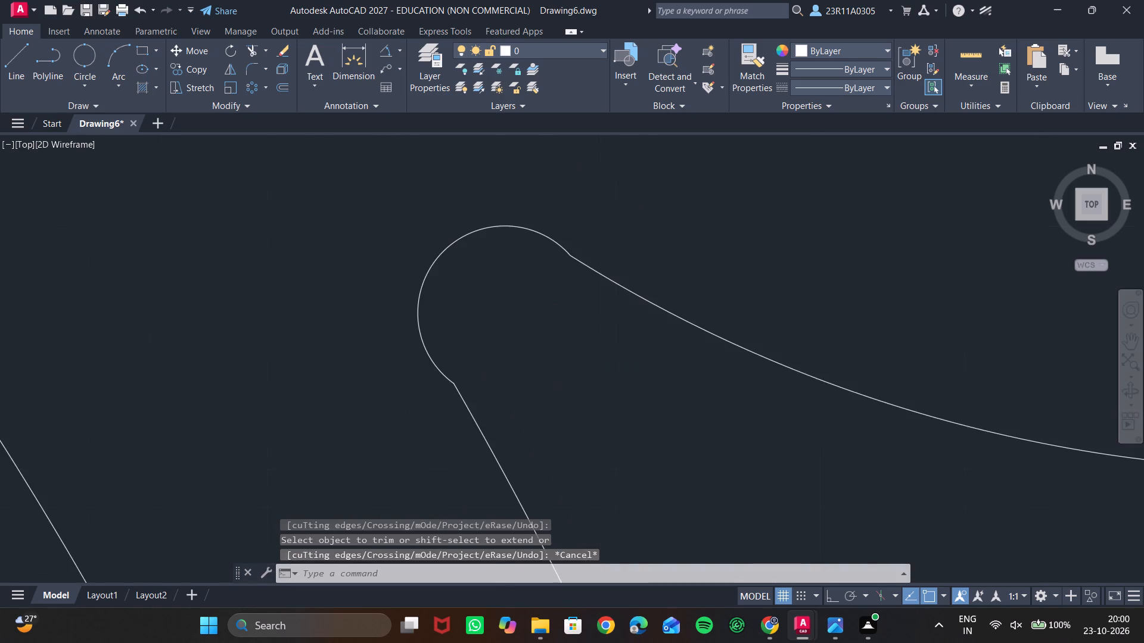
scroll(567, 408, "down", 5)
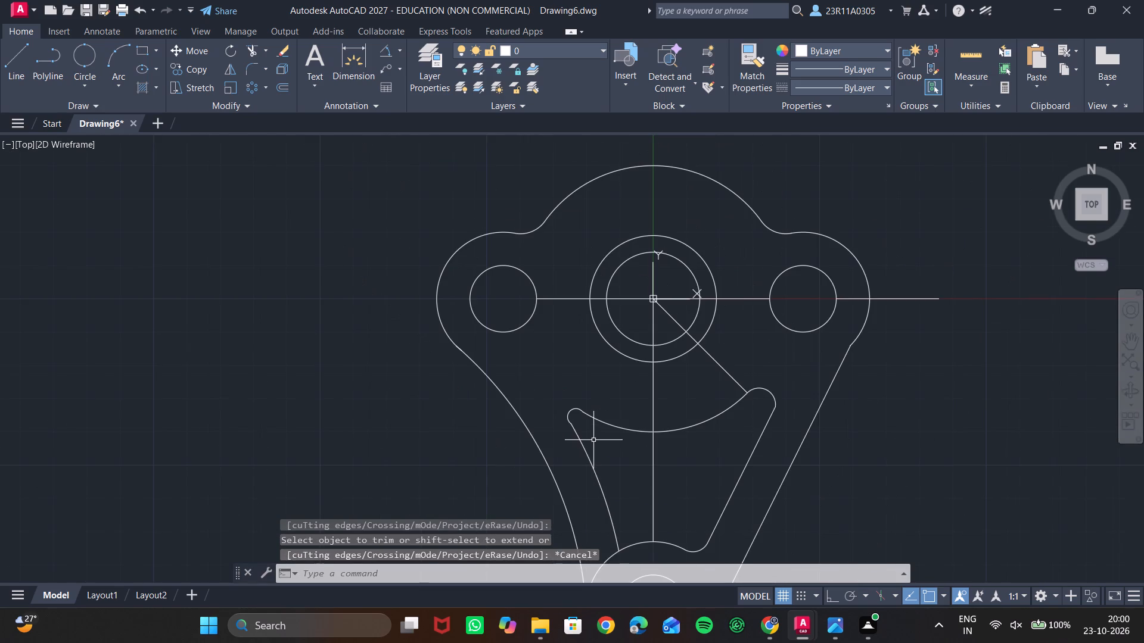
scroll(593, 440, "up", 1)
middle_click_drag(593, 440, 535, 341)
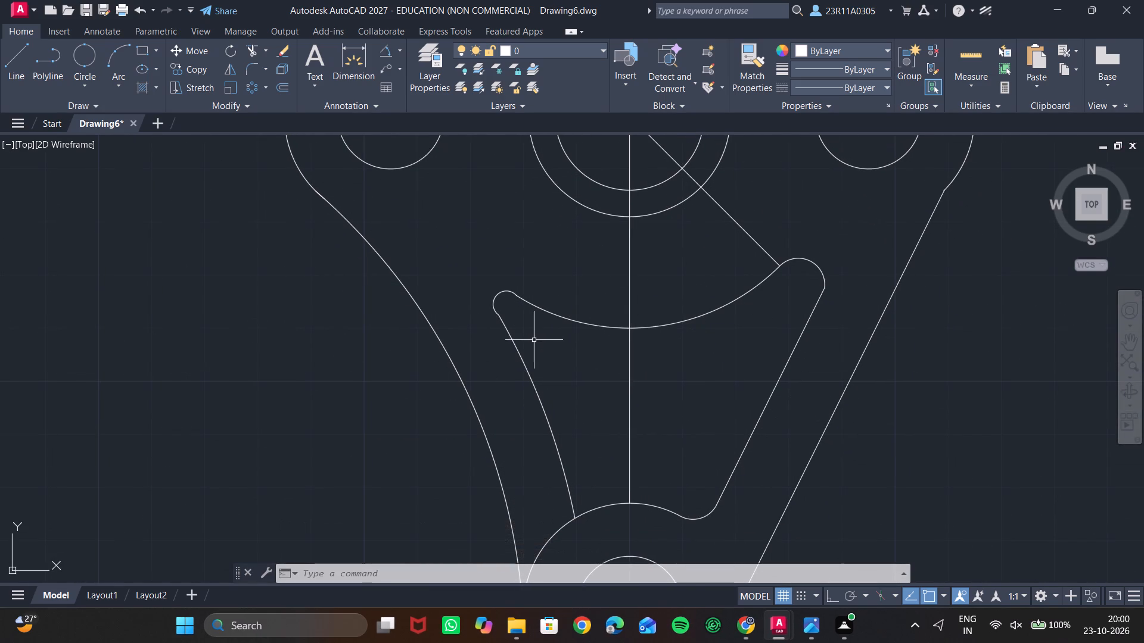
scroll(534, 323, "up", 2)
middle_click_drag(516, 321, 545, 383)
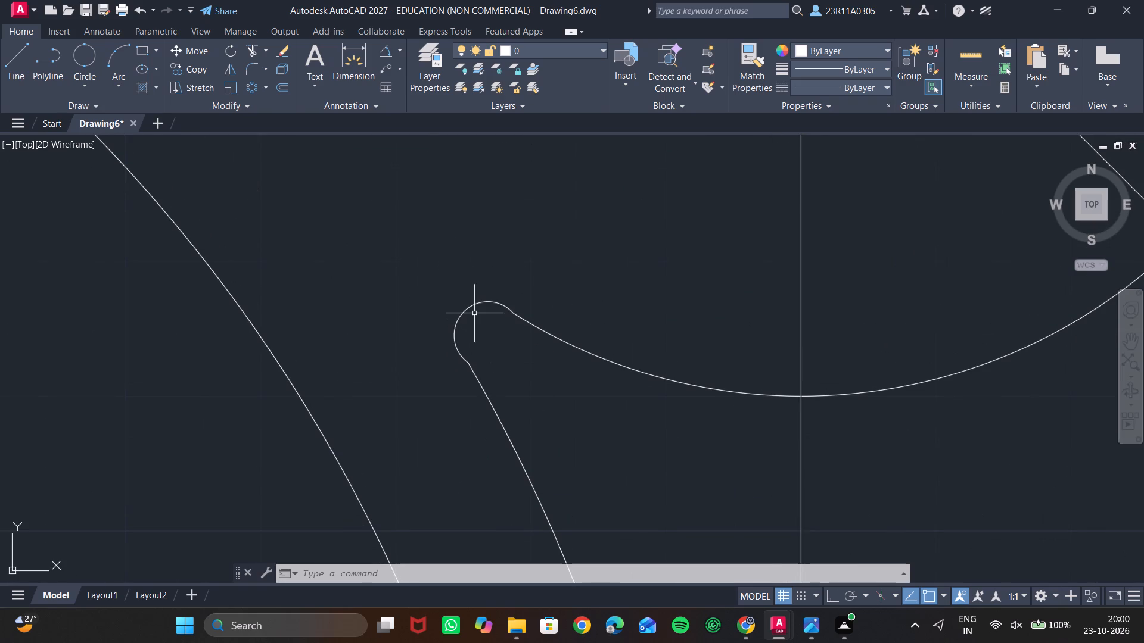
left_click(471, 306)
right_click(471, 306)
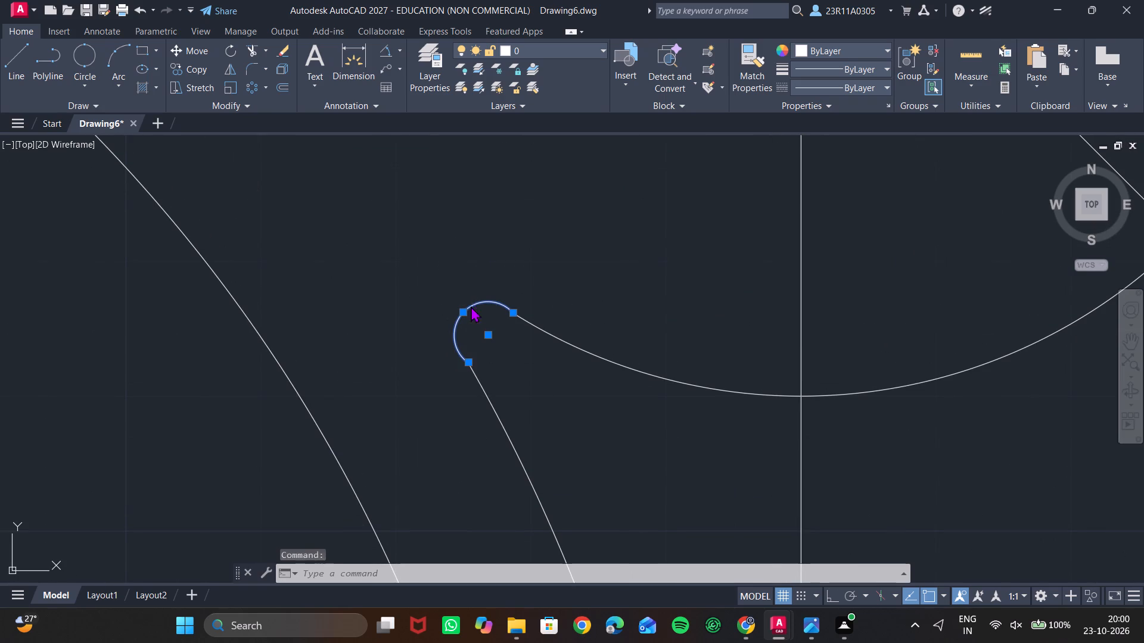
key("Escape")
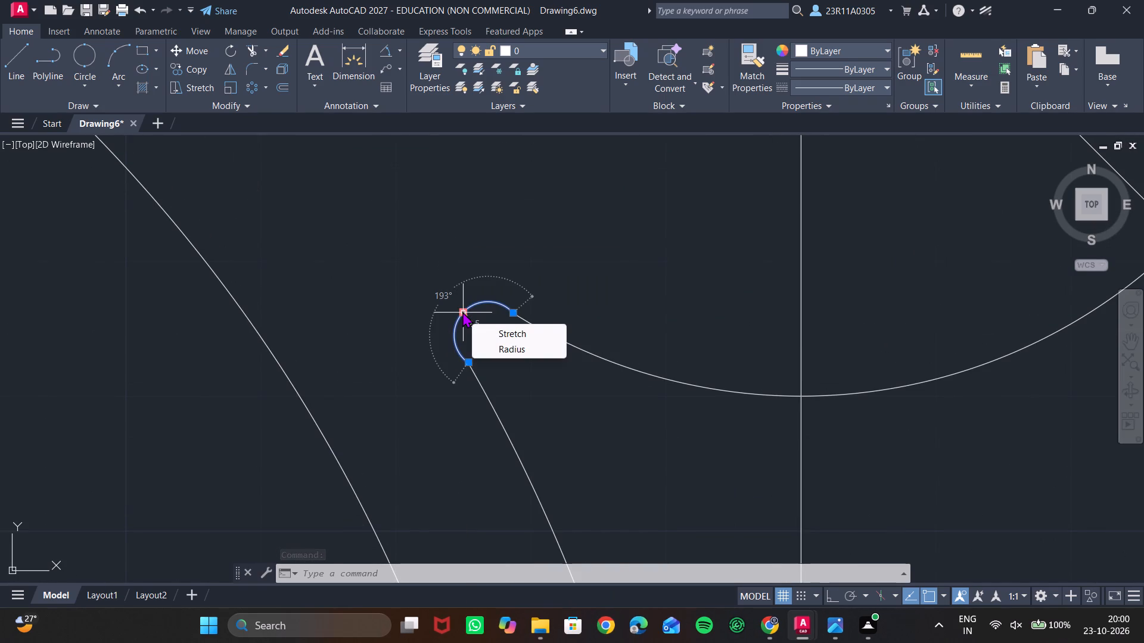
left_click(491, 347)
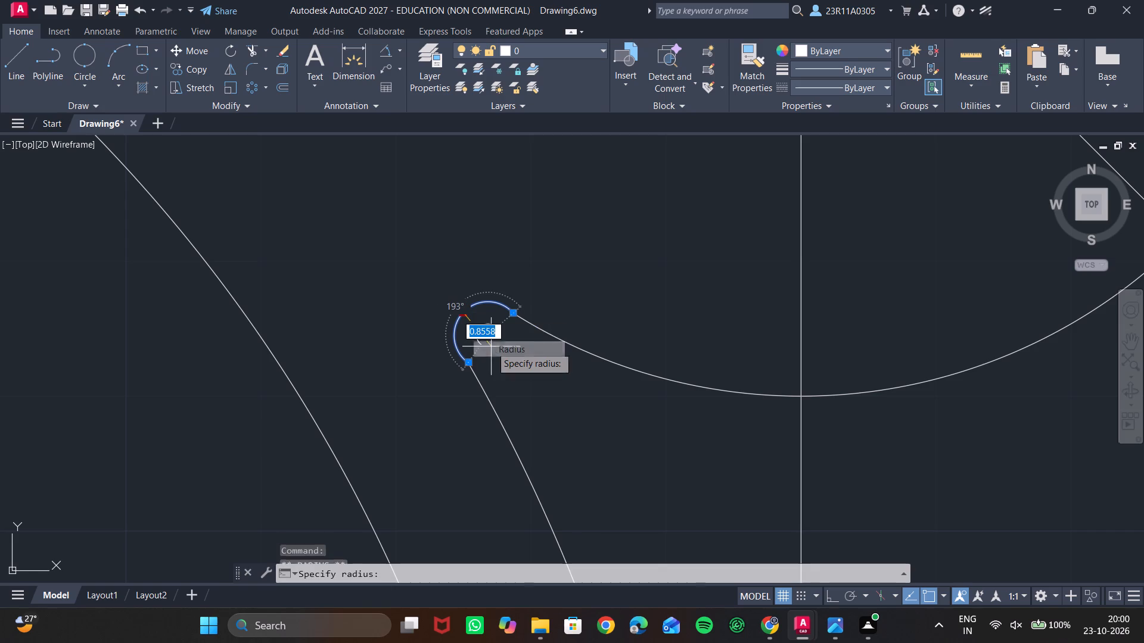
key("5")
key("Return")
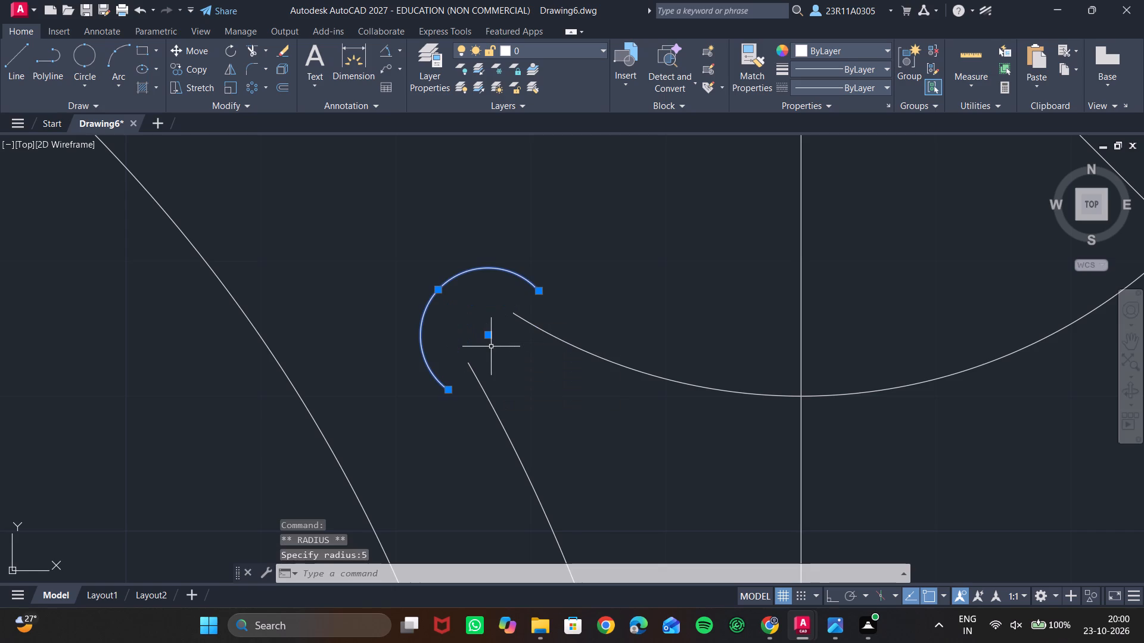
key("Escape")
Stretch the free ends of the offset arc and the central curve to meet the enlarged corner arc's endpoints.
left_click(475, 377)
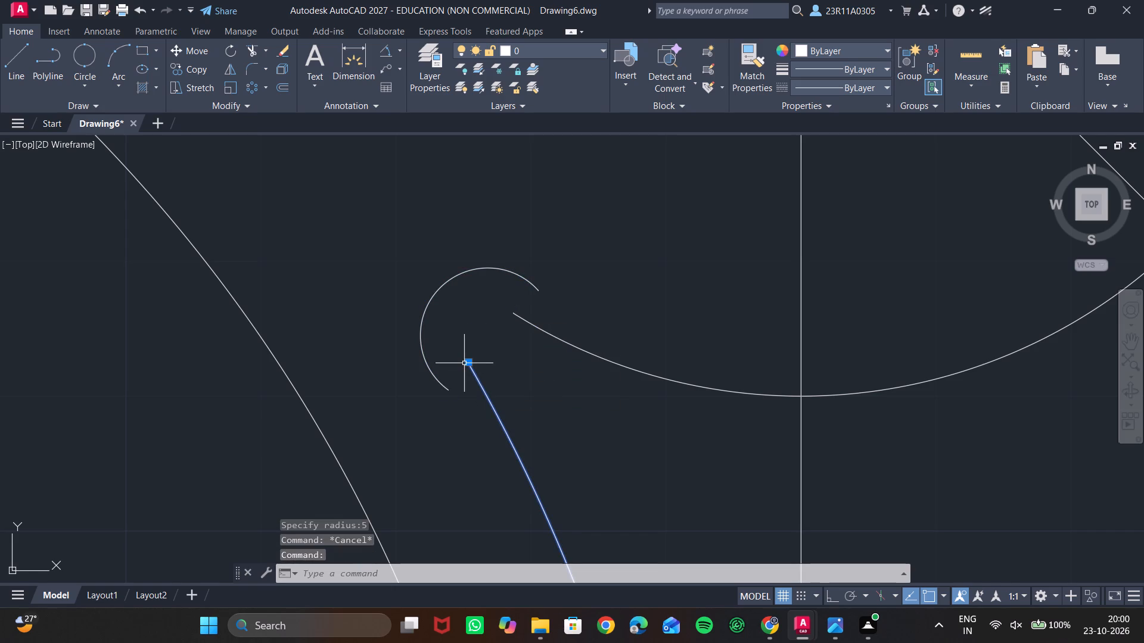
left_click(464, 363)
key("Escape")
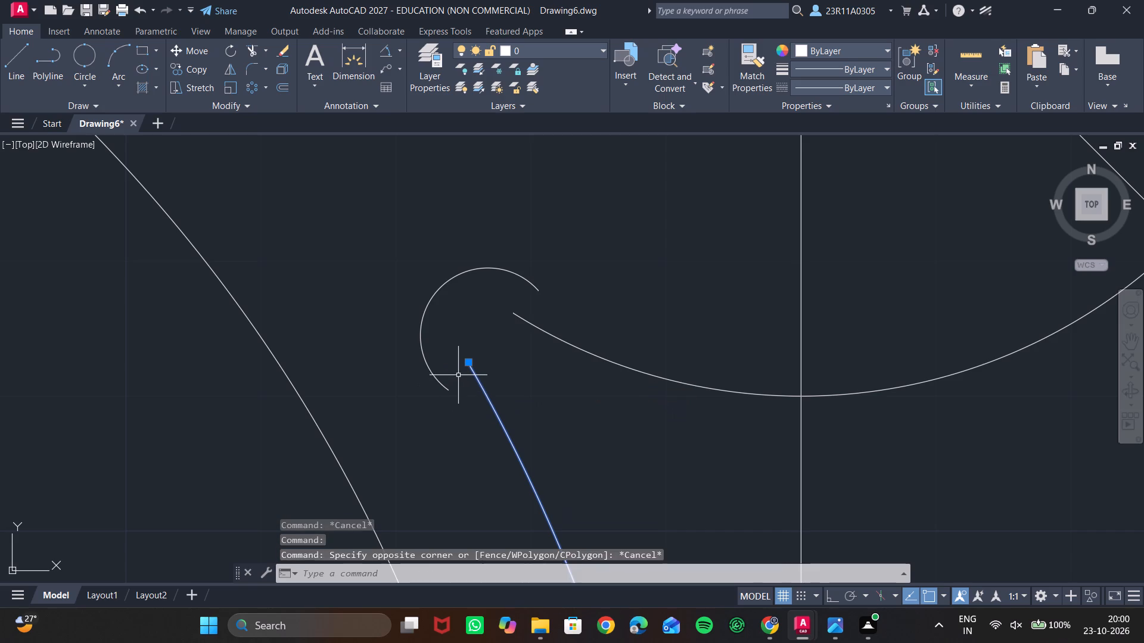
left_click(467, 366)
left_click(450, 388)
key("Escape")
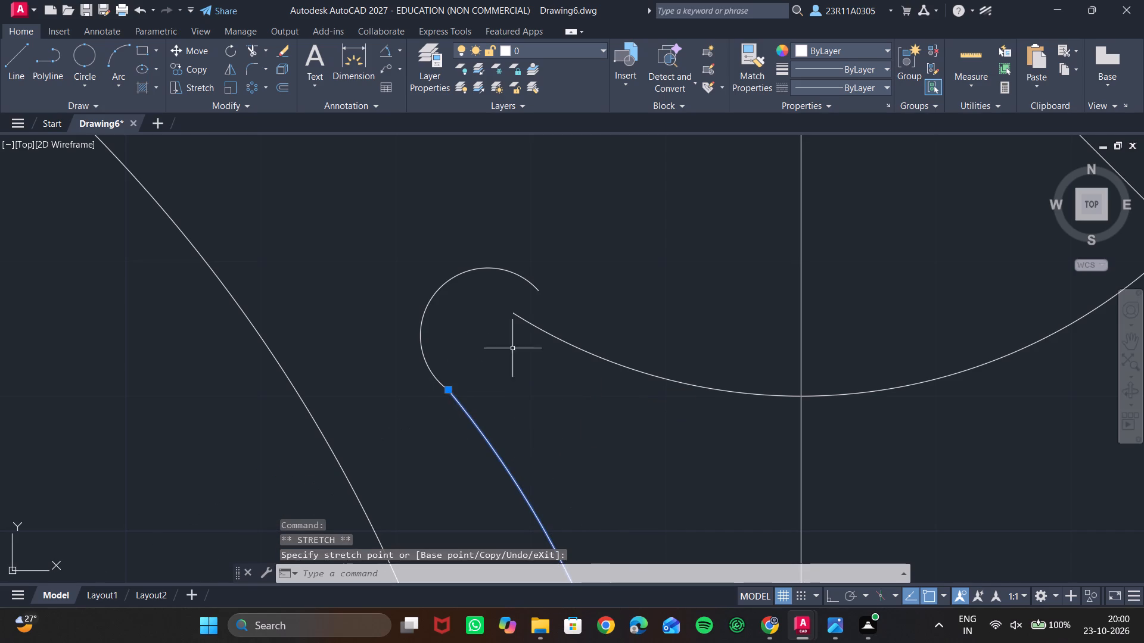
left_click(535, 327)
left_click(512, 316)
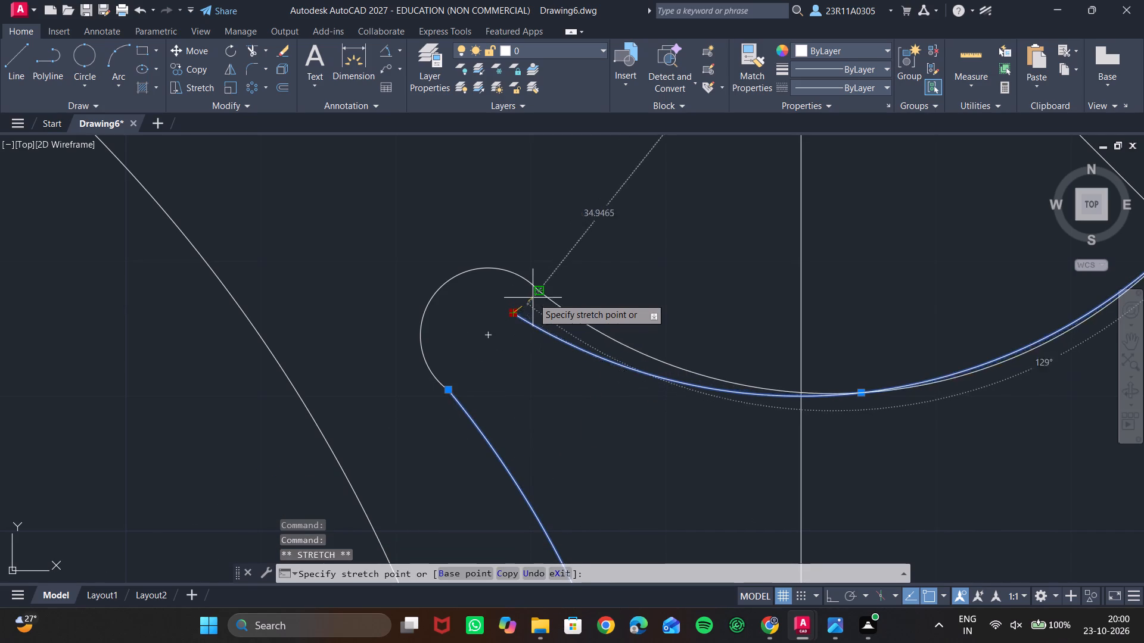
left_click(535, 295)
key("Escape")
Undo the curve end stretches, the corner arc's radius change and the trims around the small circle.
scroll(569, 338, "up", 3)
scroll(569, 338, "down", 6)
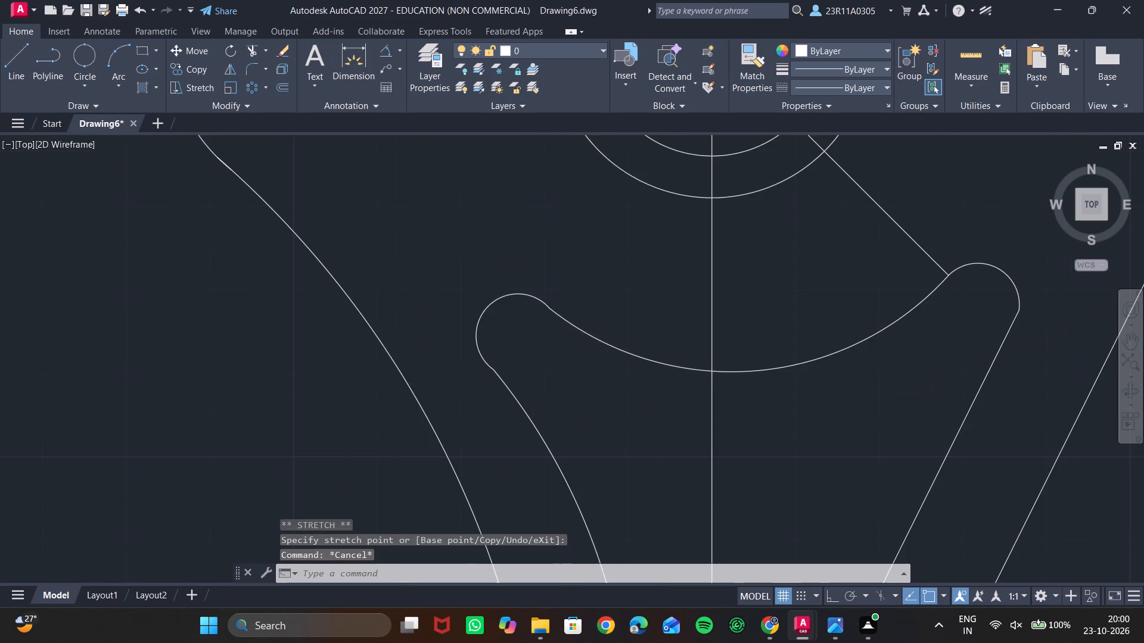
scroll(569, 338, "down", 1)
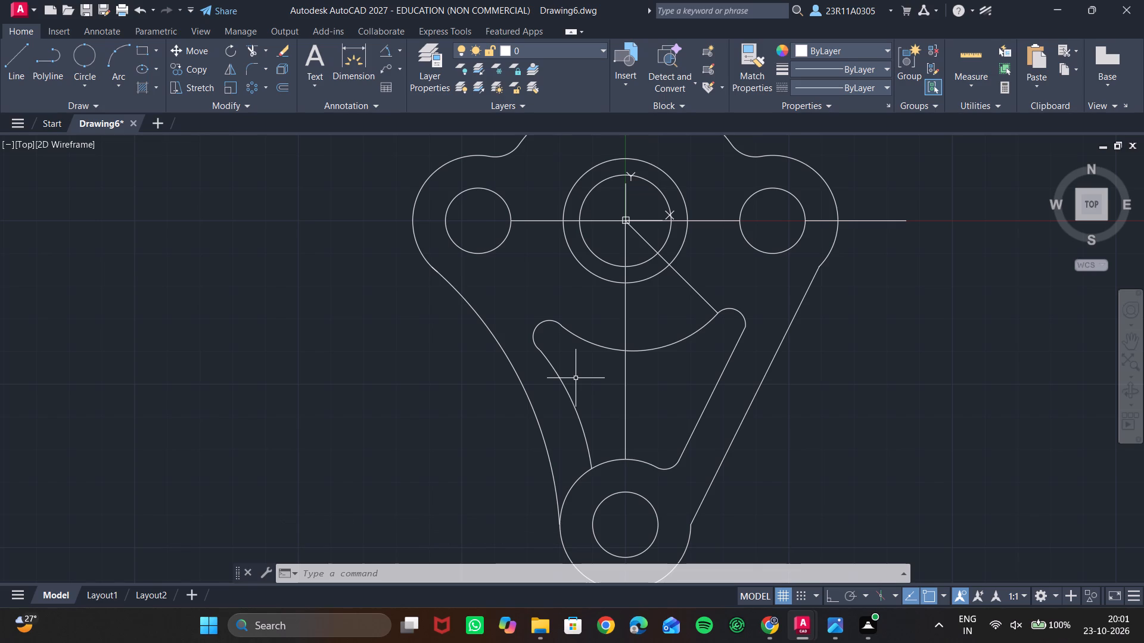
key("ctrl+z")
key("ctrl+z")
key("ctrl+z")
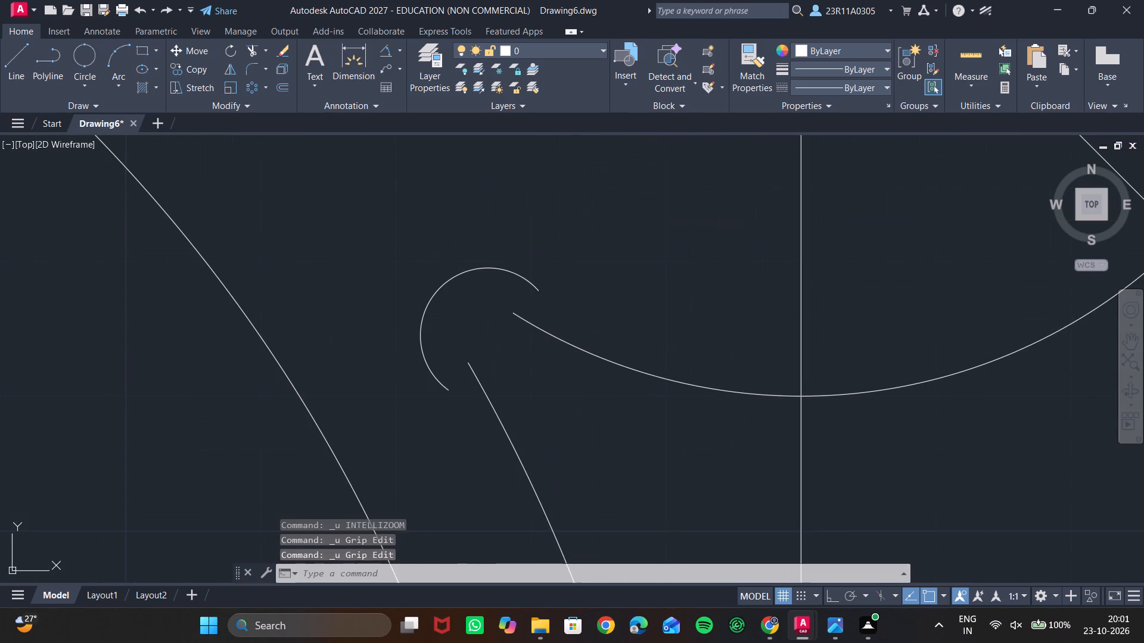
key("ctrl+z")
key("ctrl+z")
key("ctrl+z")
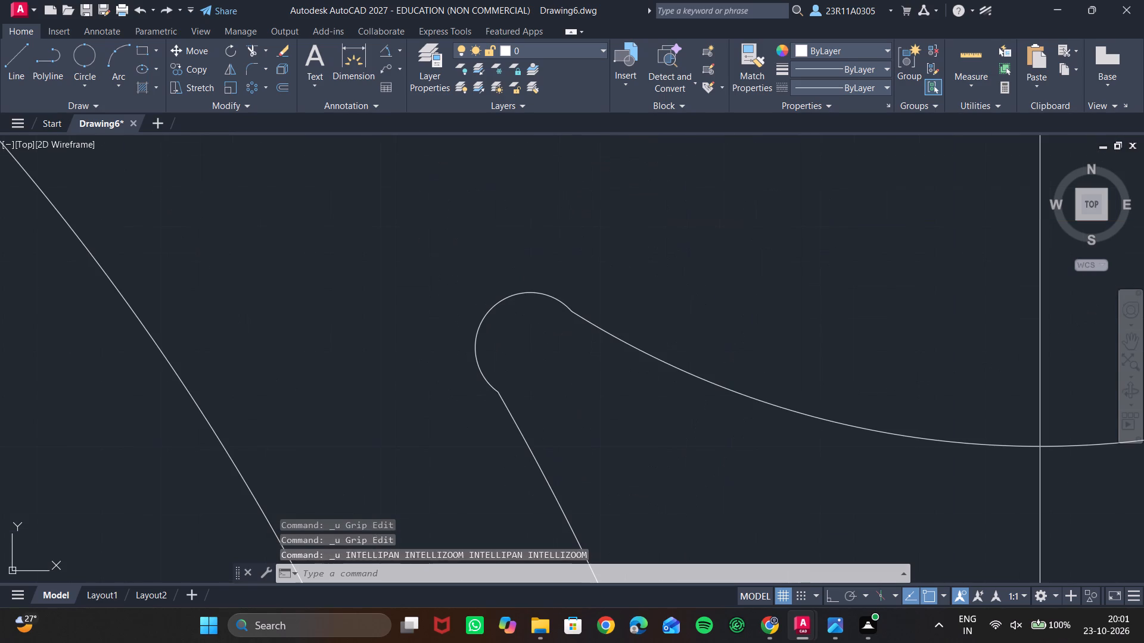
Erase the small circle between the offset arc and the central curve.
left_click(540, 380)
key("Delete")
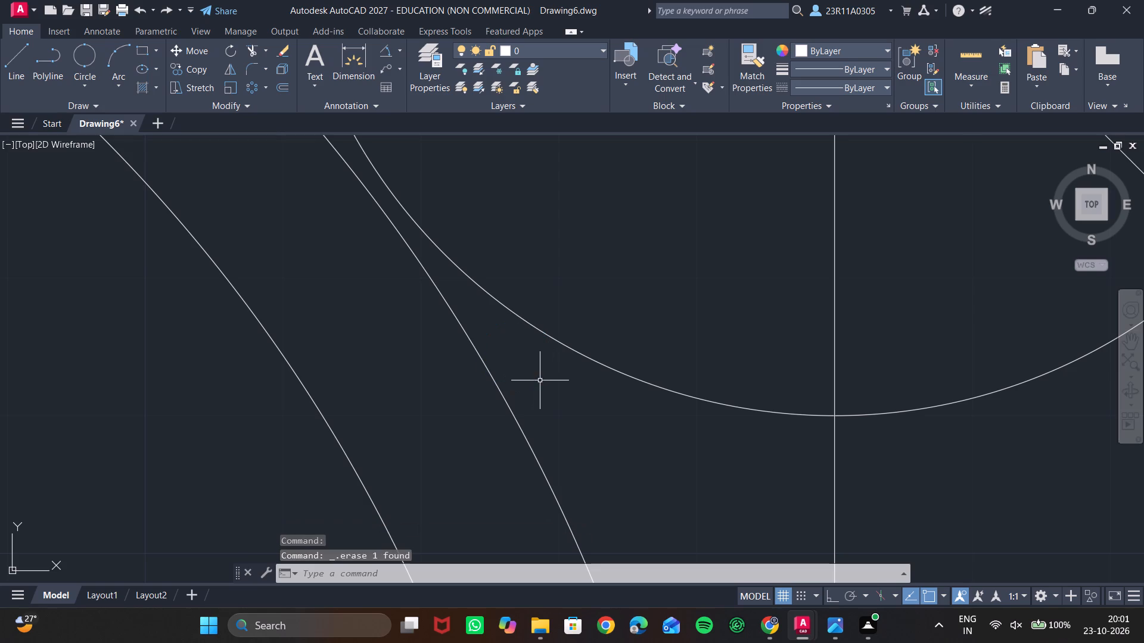
Draw a circle of radius 5 overlapping the offset arc and the central curve near the cutout's unfinished corner.
left_click(85, 81)
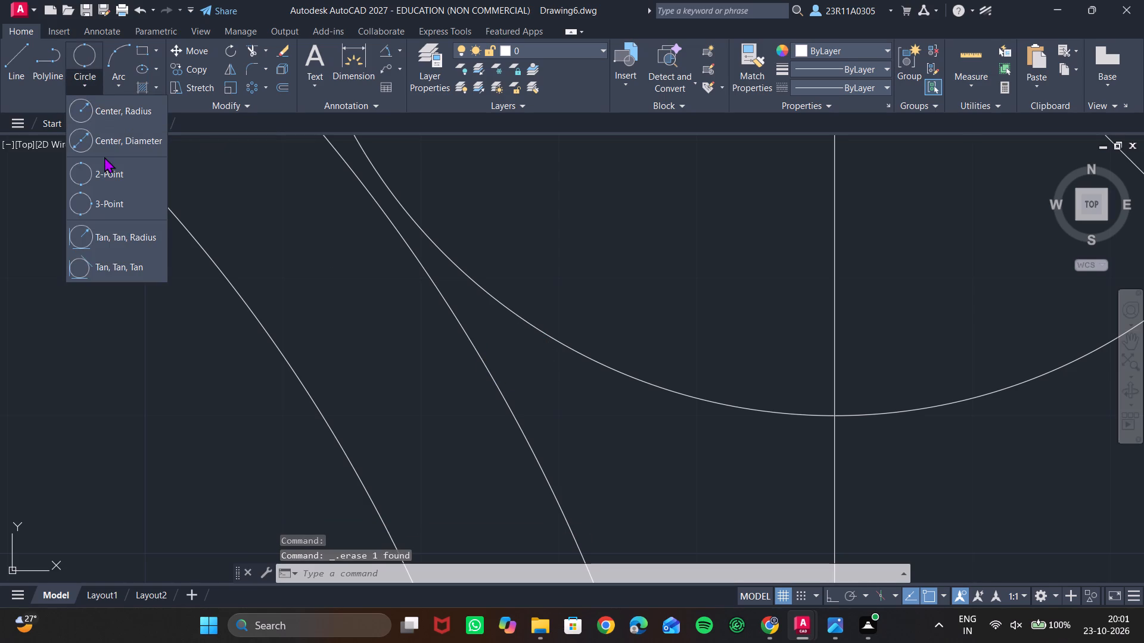
left_click(108, 116)
left_click(524, 359)
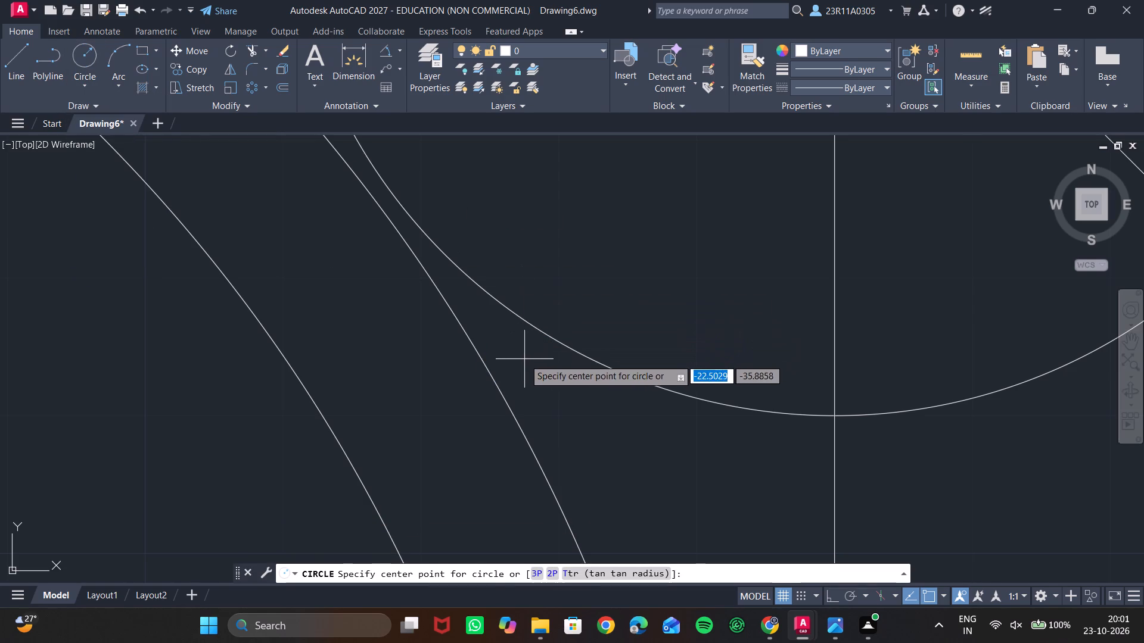
key("5")
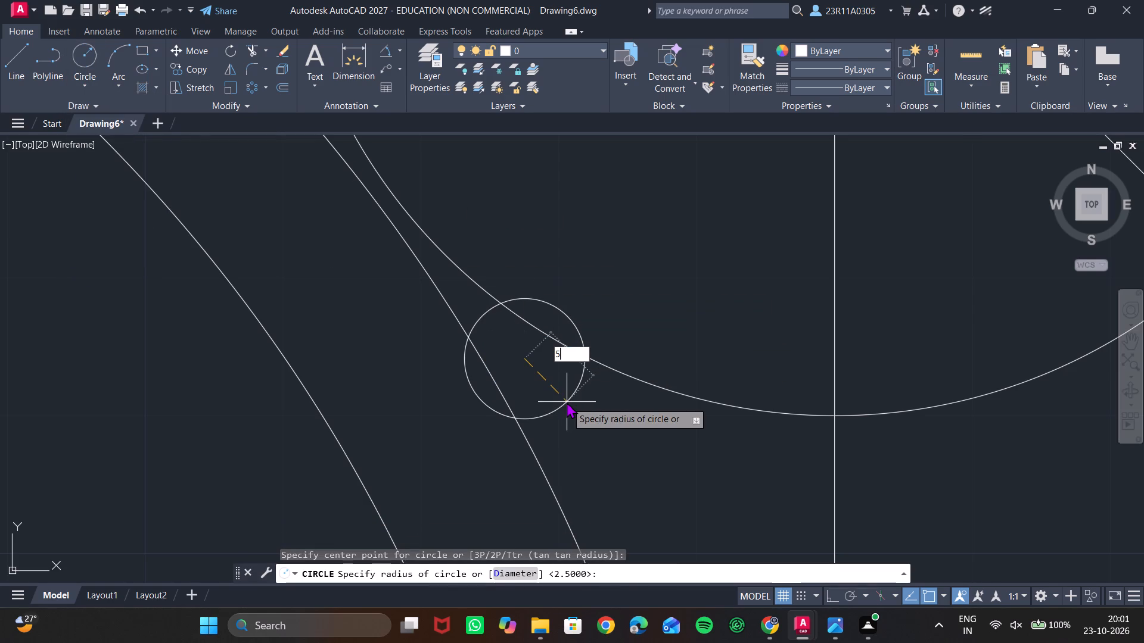
key("Return")
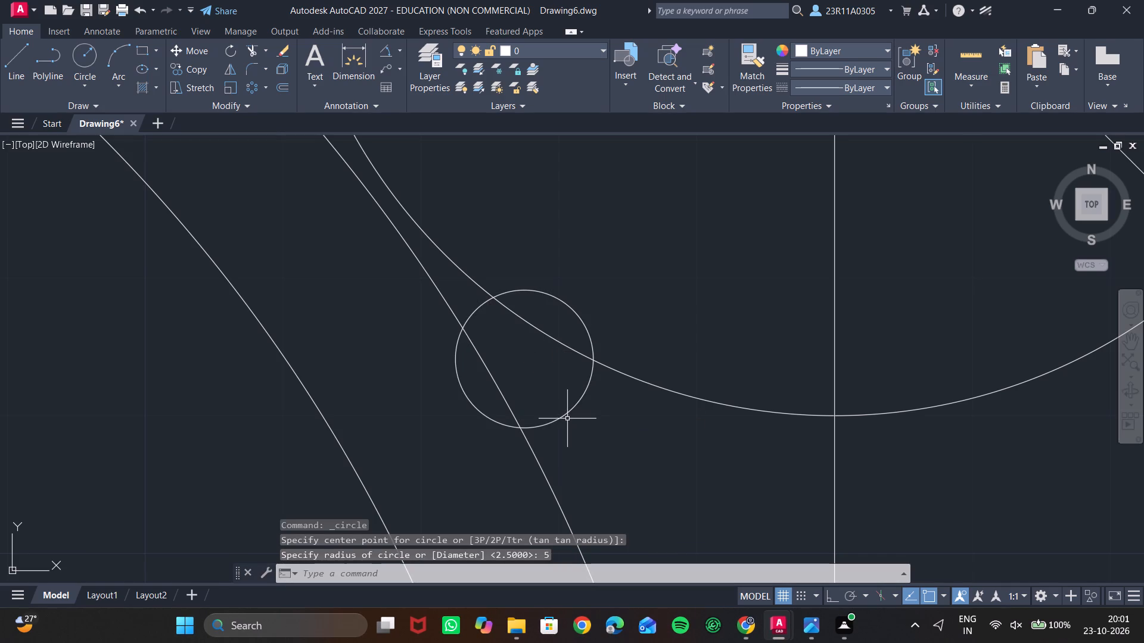
Move the radius 5 circle by its centre about 8 units at 314° into the gap between the offset arc and central curve.
left_click(567, 419)
left_click(564, 412)
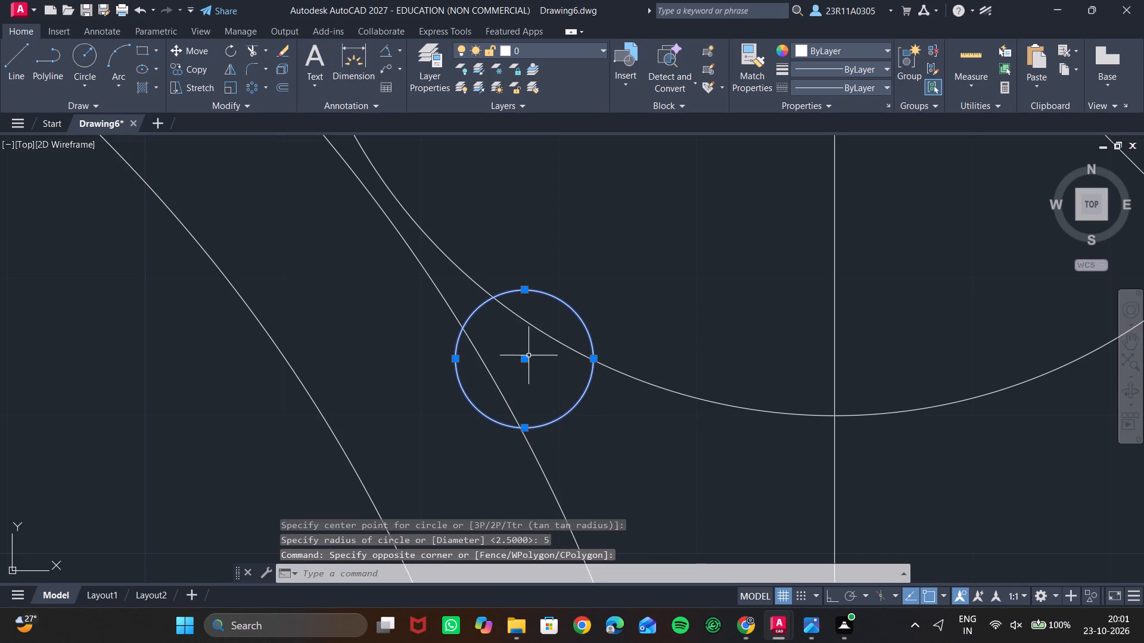
left_click(527, 357)
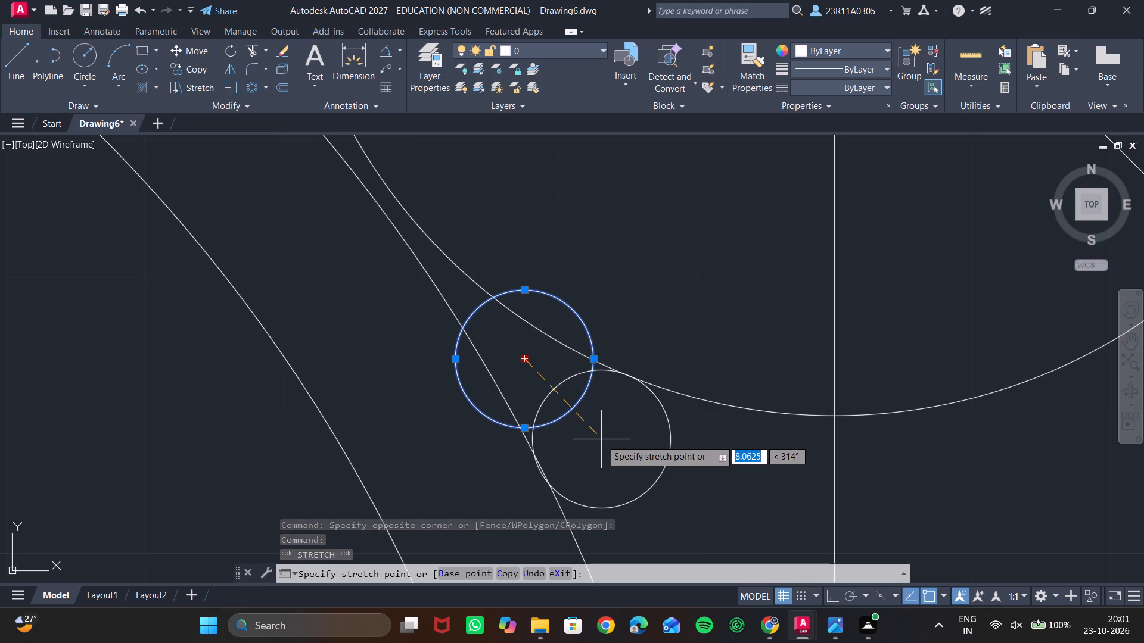
left_click(601, 439)
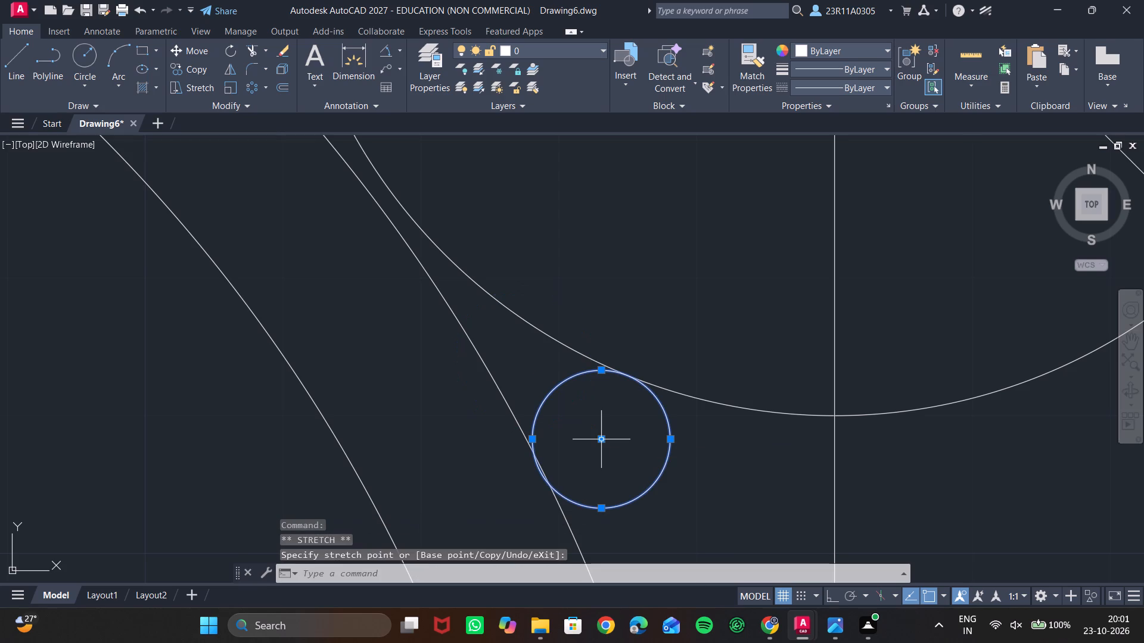
left_click(601, 439)
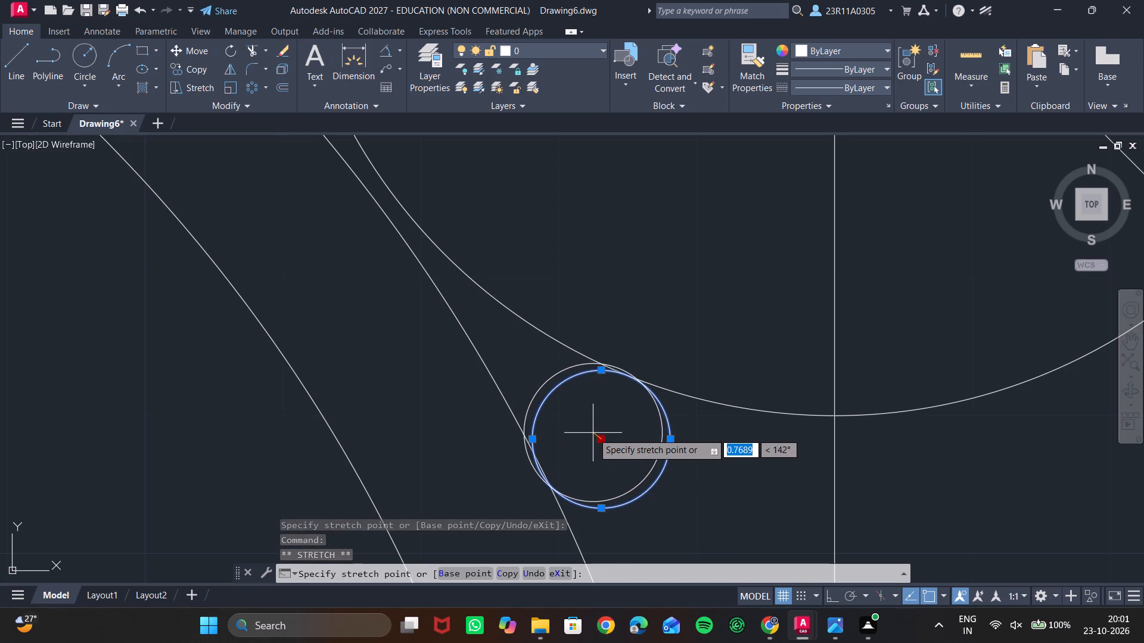
left_click(602, 438)
key("Escape")
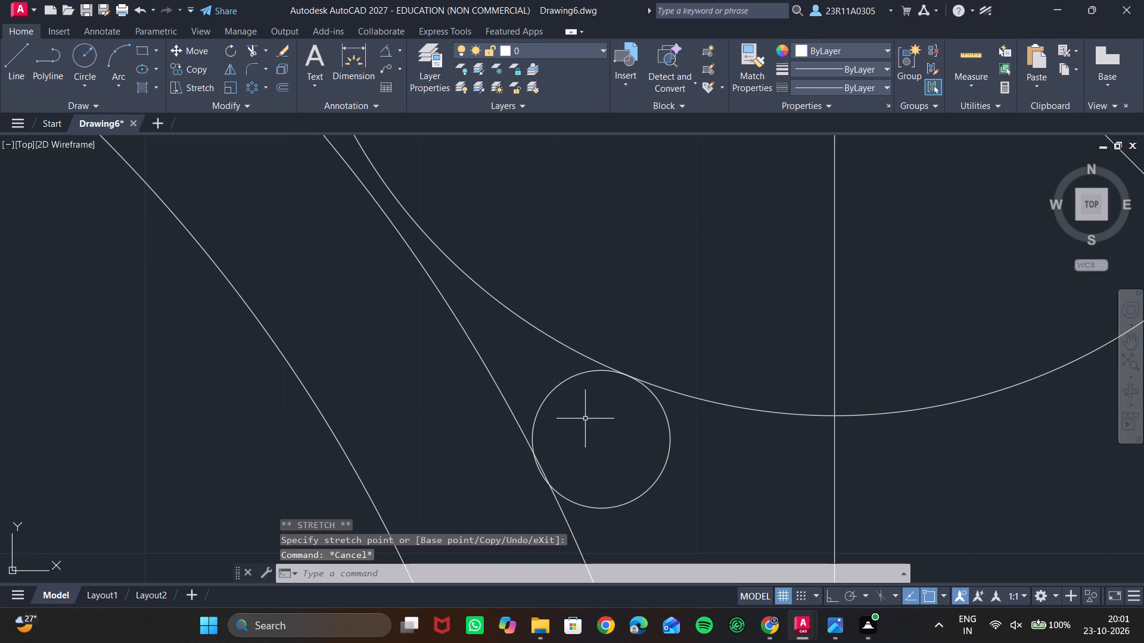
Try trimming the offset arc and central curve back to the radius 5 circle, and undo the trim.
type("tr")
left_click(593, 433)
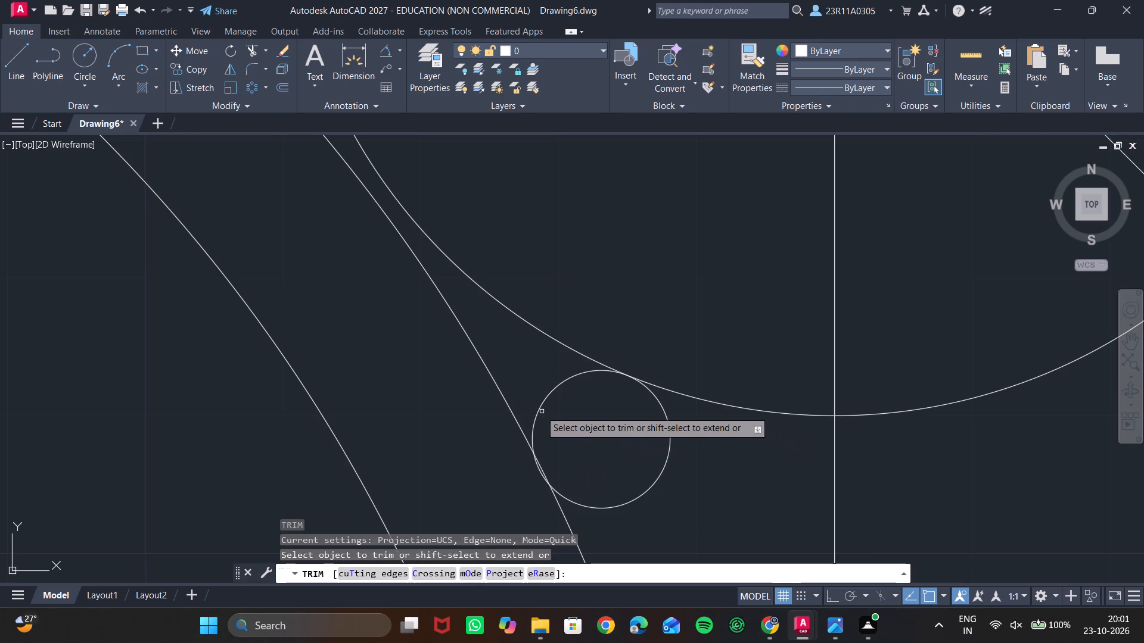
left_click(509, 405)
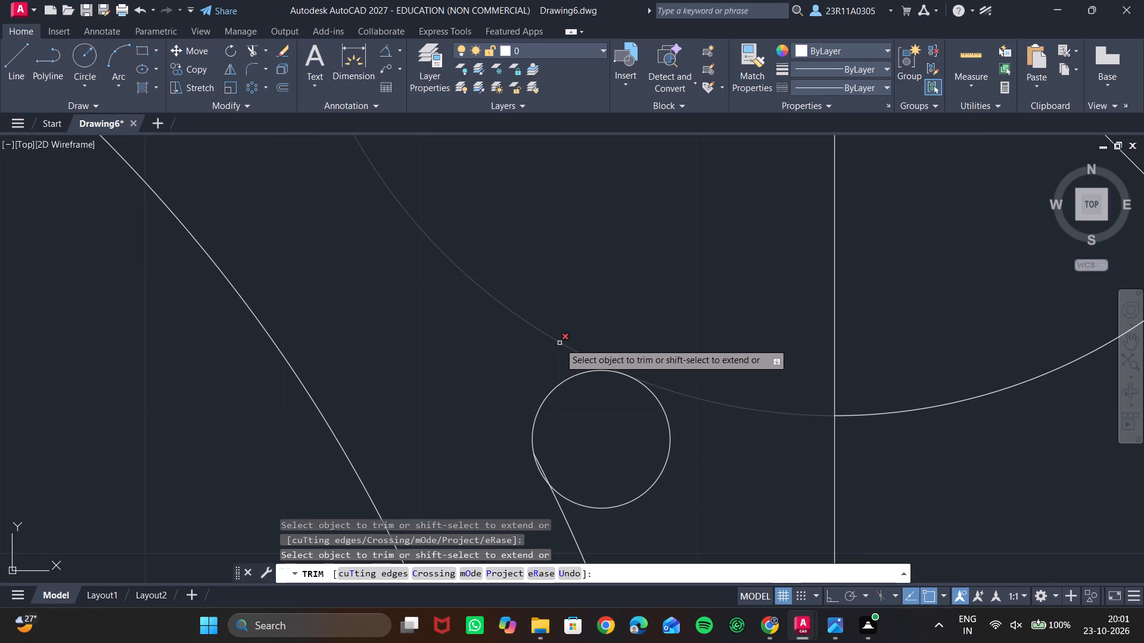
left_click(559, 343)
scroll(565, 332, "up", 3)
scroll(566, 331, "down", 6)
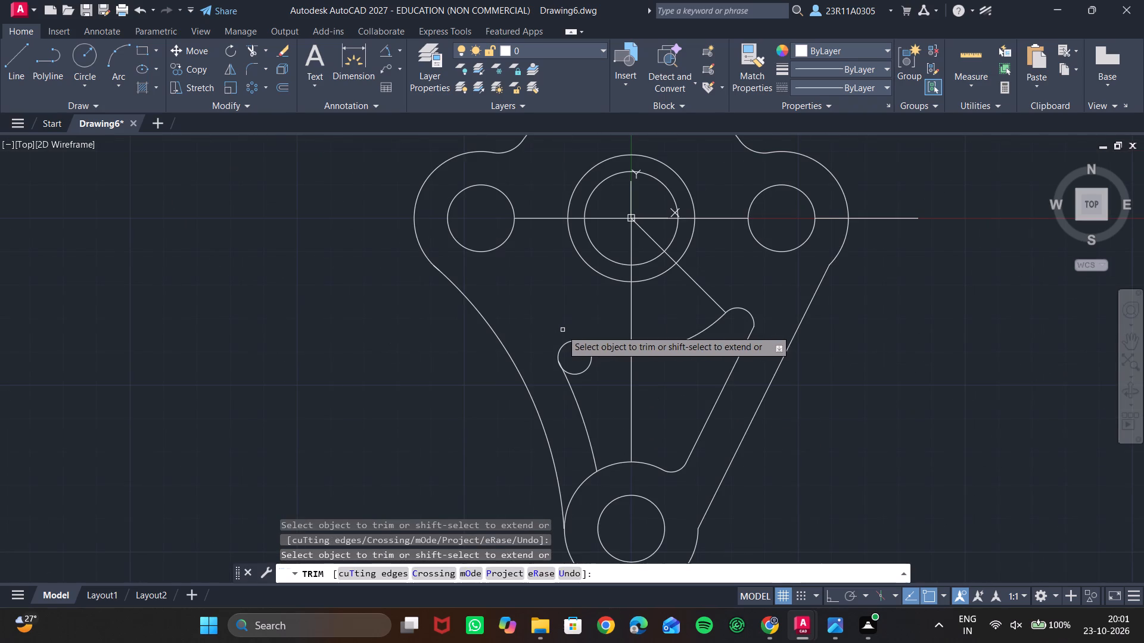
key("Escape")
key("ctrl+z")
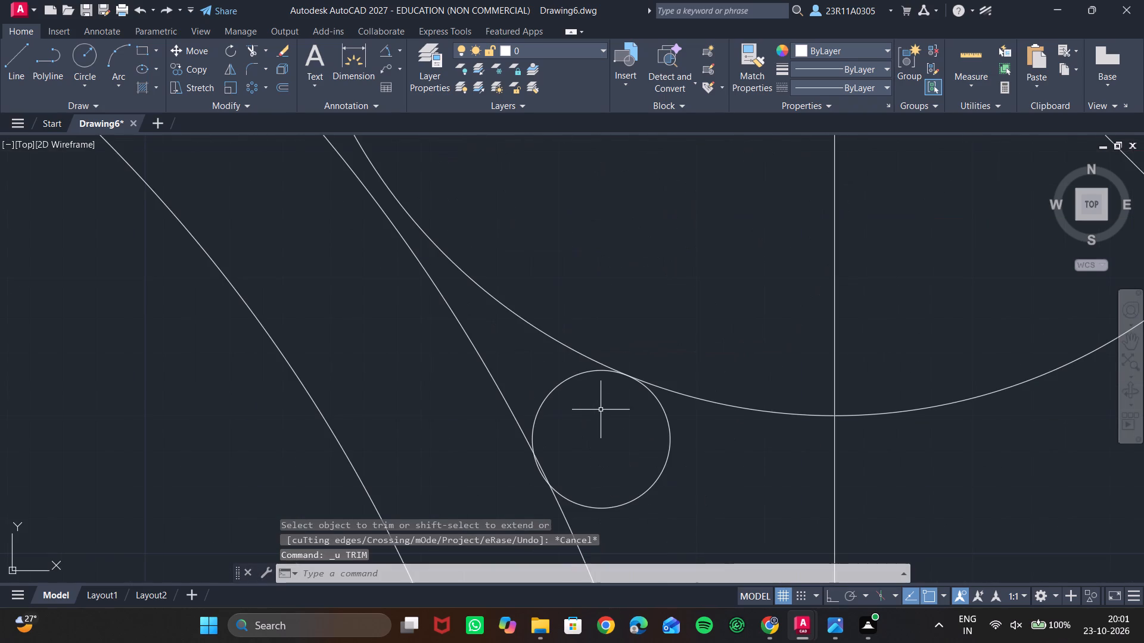
Shift the radius 5 circle slightly up and left by its centre, further into the corner between the two curves.
left_click(557, 388)
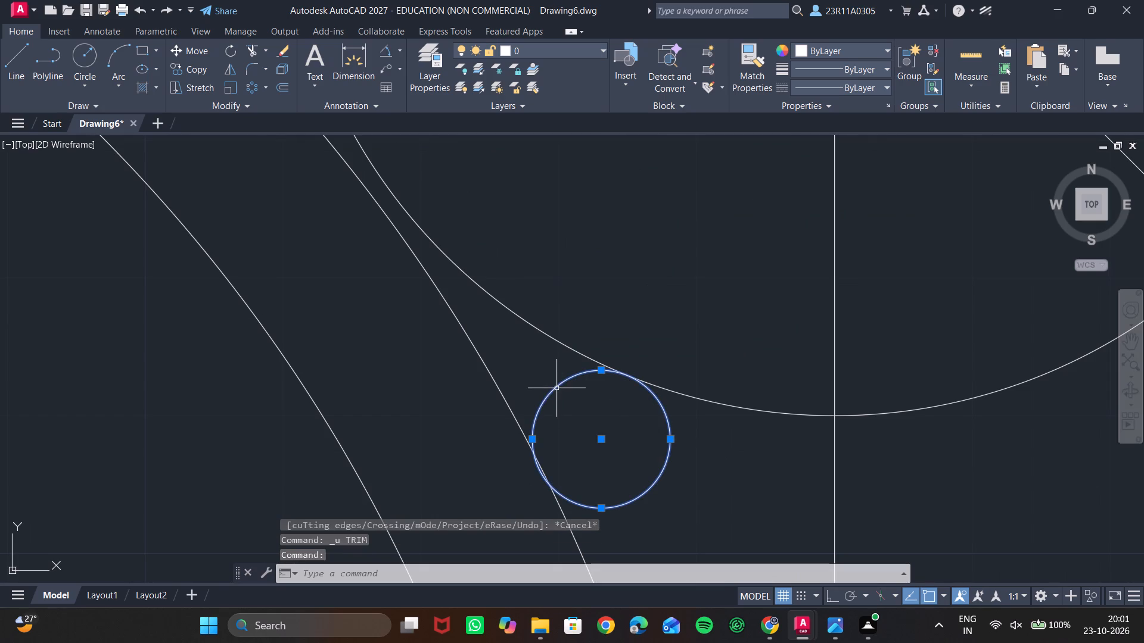
left_click(600, 436)
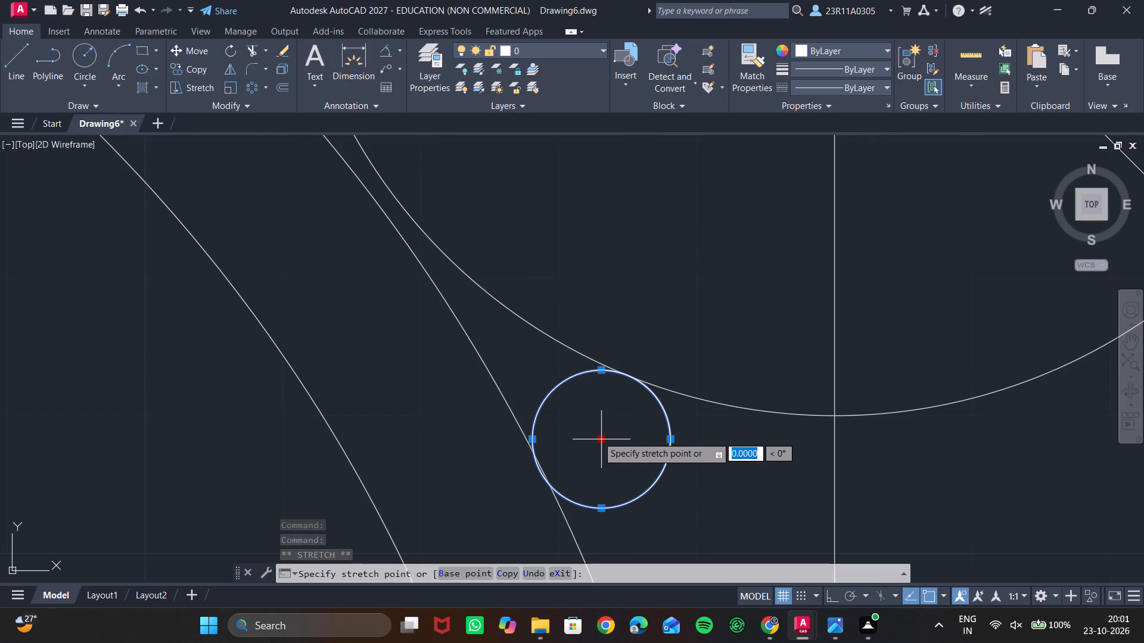
left_click(593, 435)
key("grave")
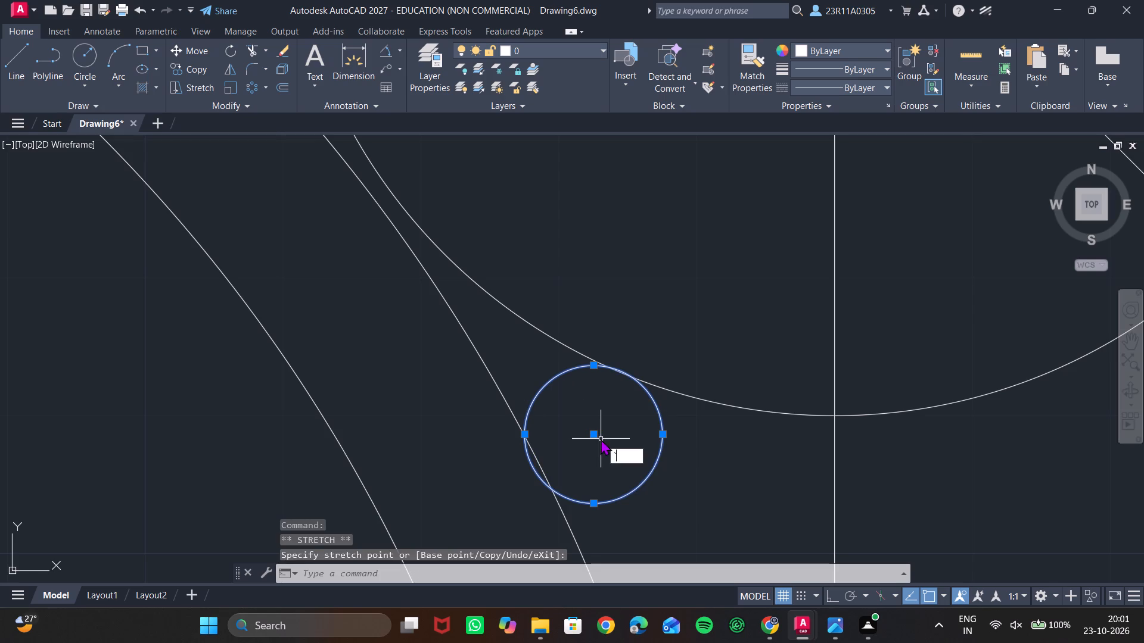
key("Escape")
Trim the offset arc and central curve at the radius 5 circle, plus the circle's inner portion and the overlapping sliver, leaving a rounded corner.
type("tr")
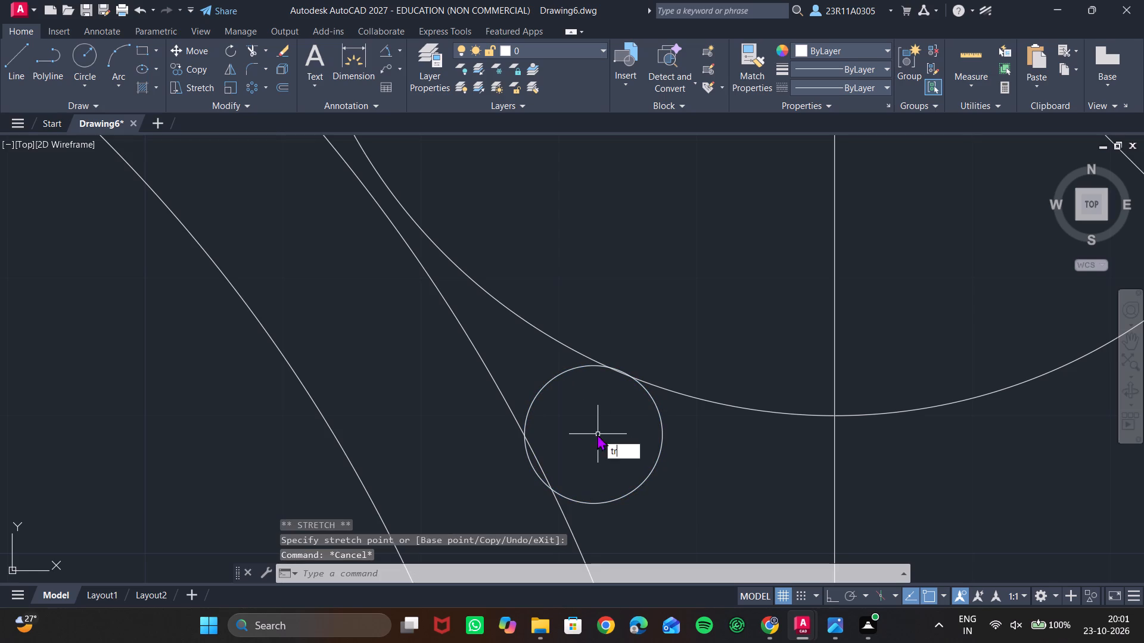
left_click(624, 459)
left_click(628, 461)
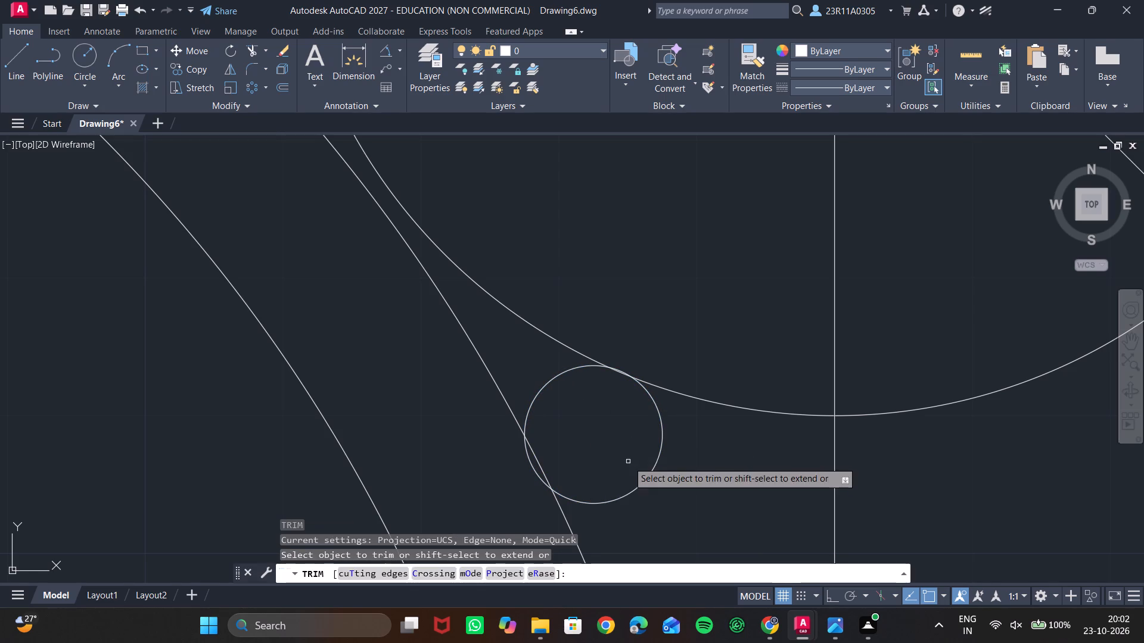
left_click(578, 354)
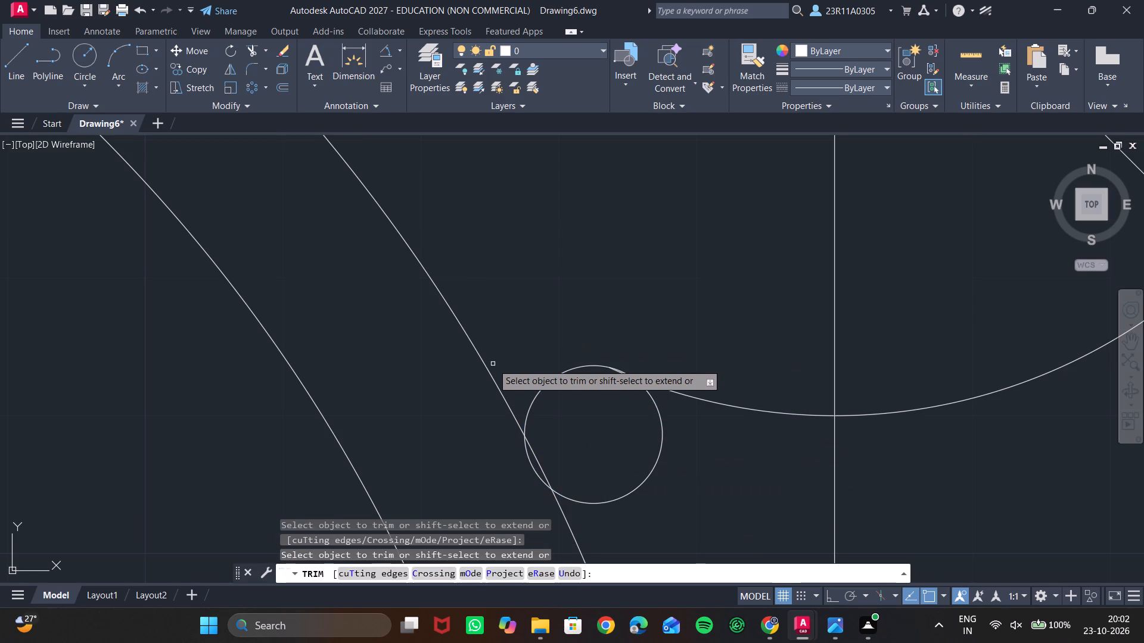
left_click(487, 366)
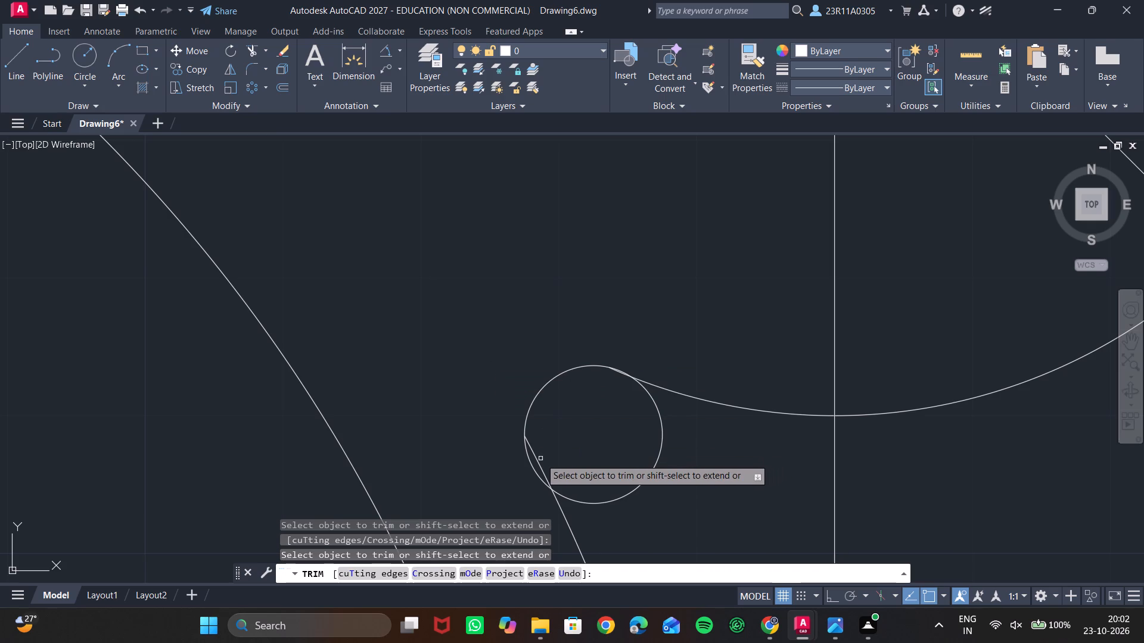
left_click(539, 458)
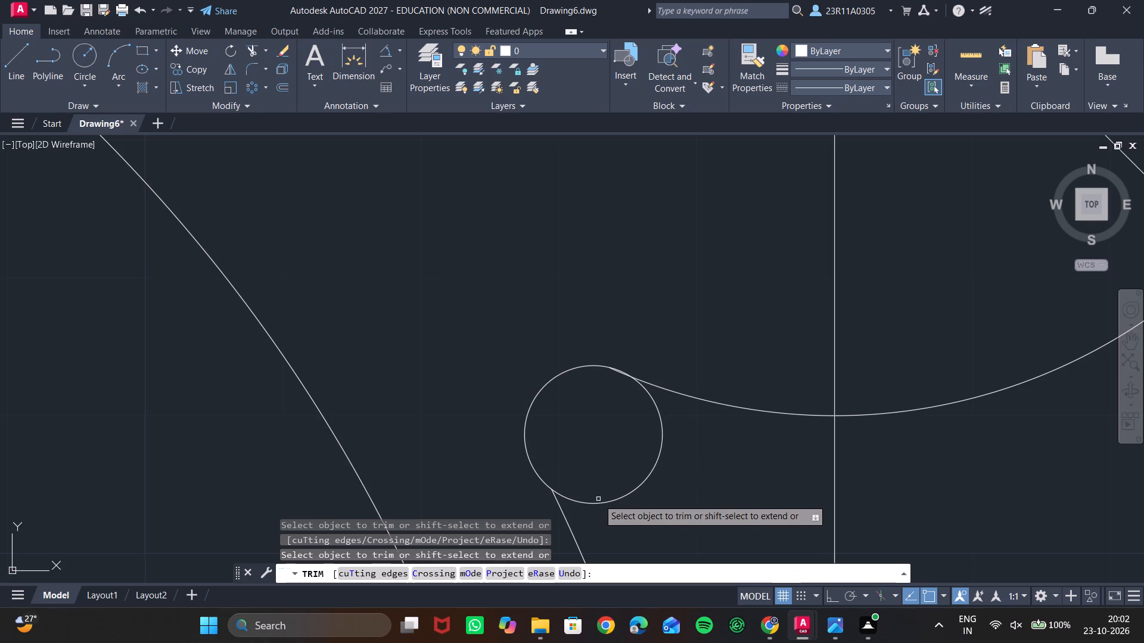
left_click(598, 501)
scroll(623, 404, "up", 2)
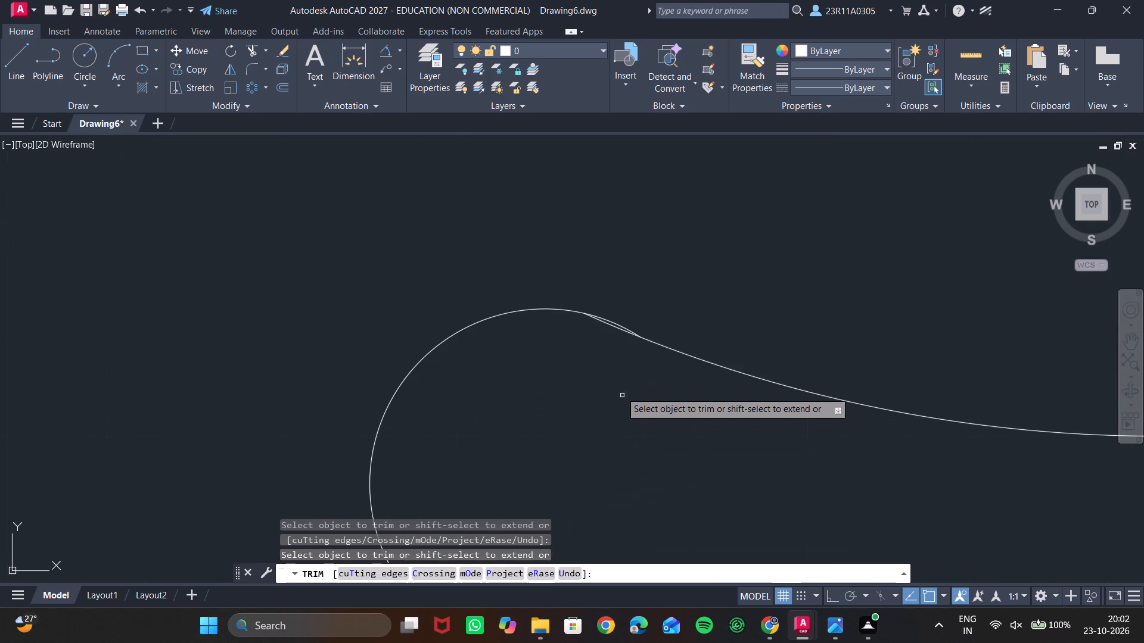
left_click(606, 323)
scroll(620, 406, "up", 2)
scroll(620, 406, "down", 6)
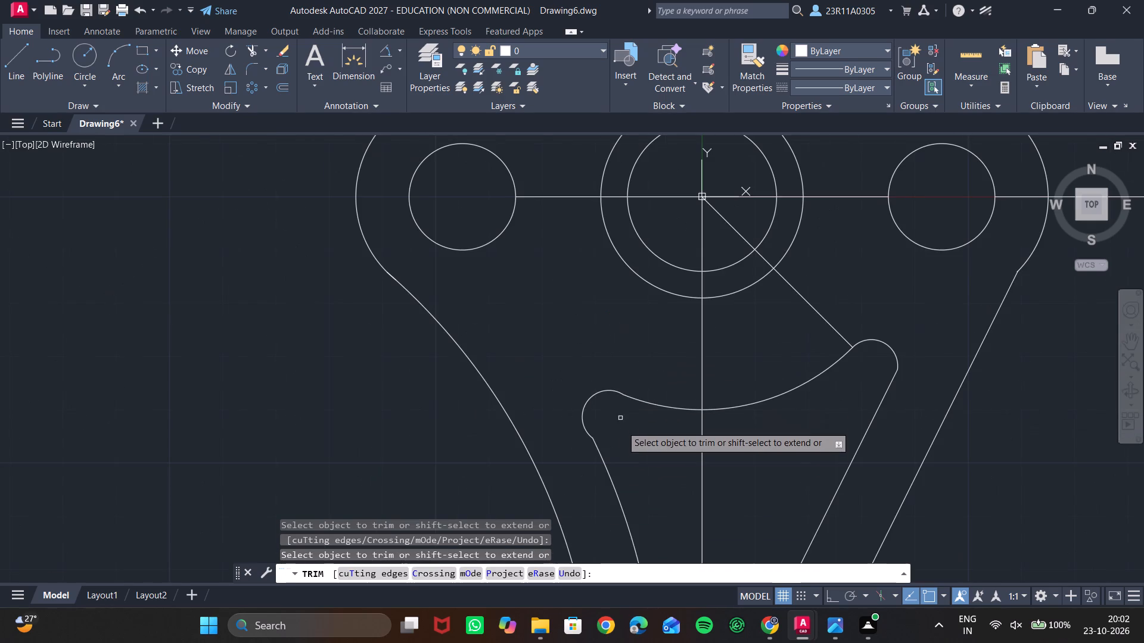
key("Escape")
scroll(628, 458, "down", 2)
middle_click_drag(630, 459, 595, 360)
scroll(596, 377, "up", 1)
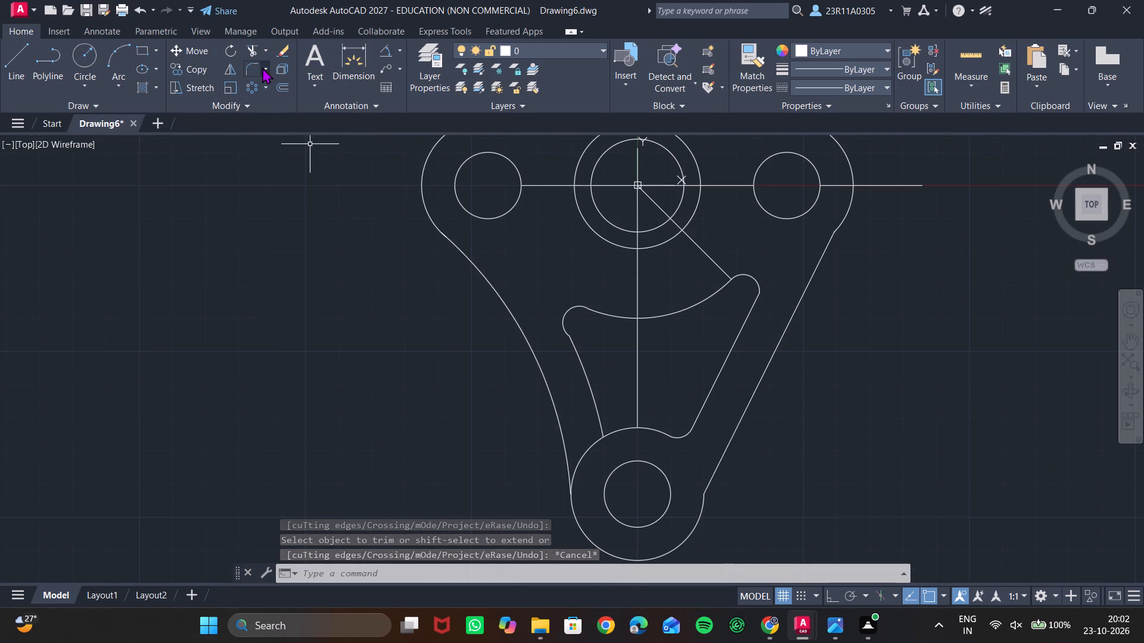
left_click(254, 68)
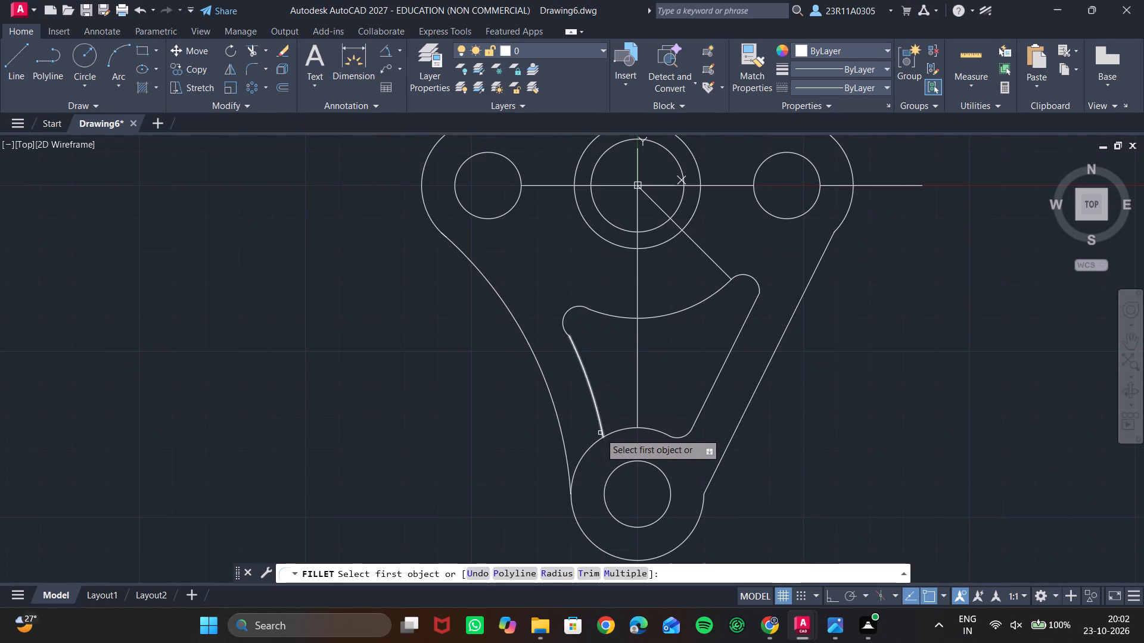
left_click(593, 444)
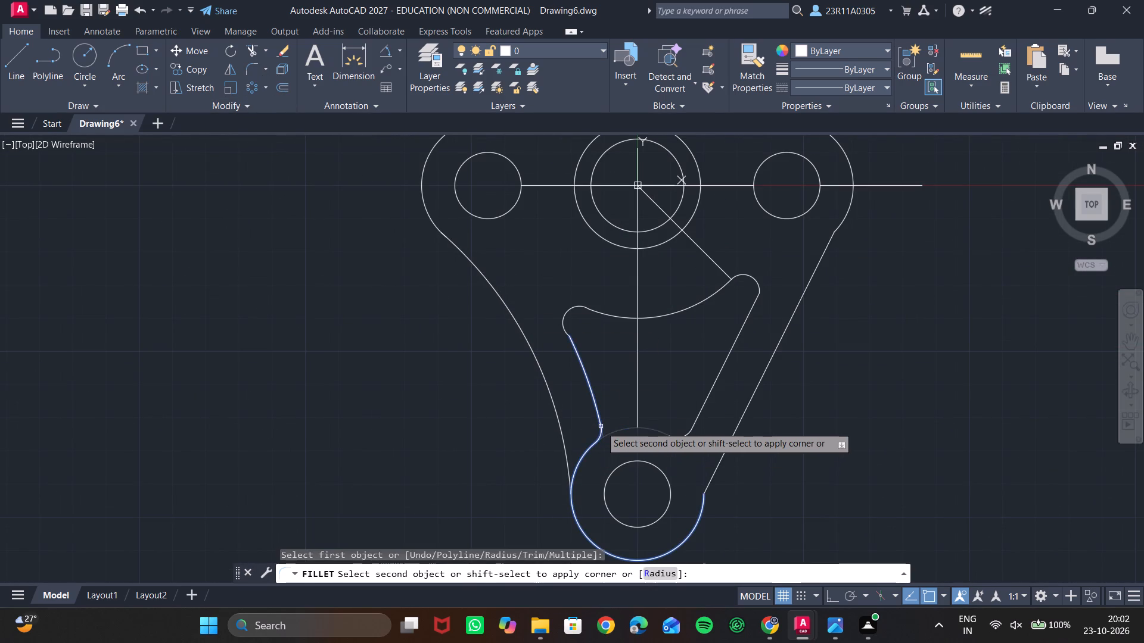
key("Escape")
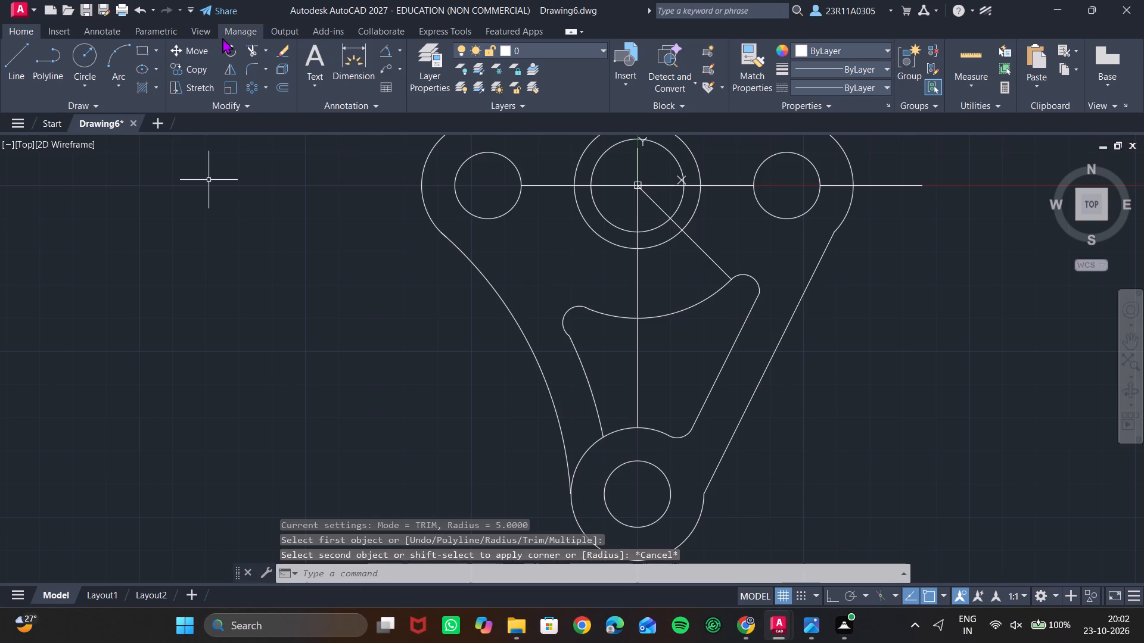
Fillet the offset arc's lower end with the bottom lobe's outer circle at radius 5.
left_click(250, 65)
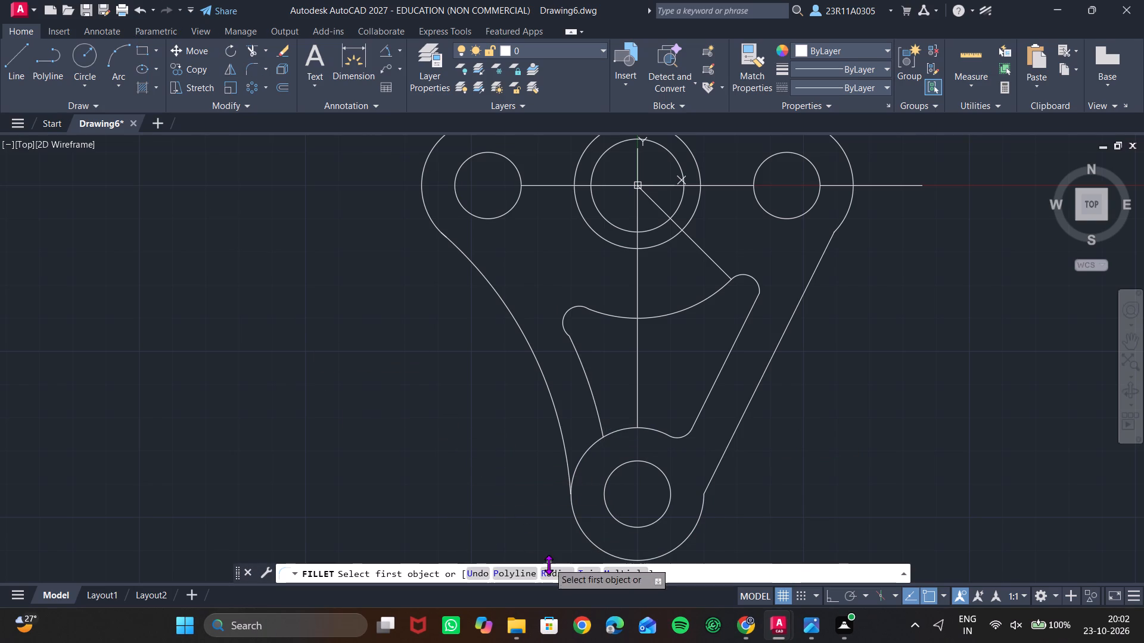
left_click(548, 566)
left_click(550, 569)
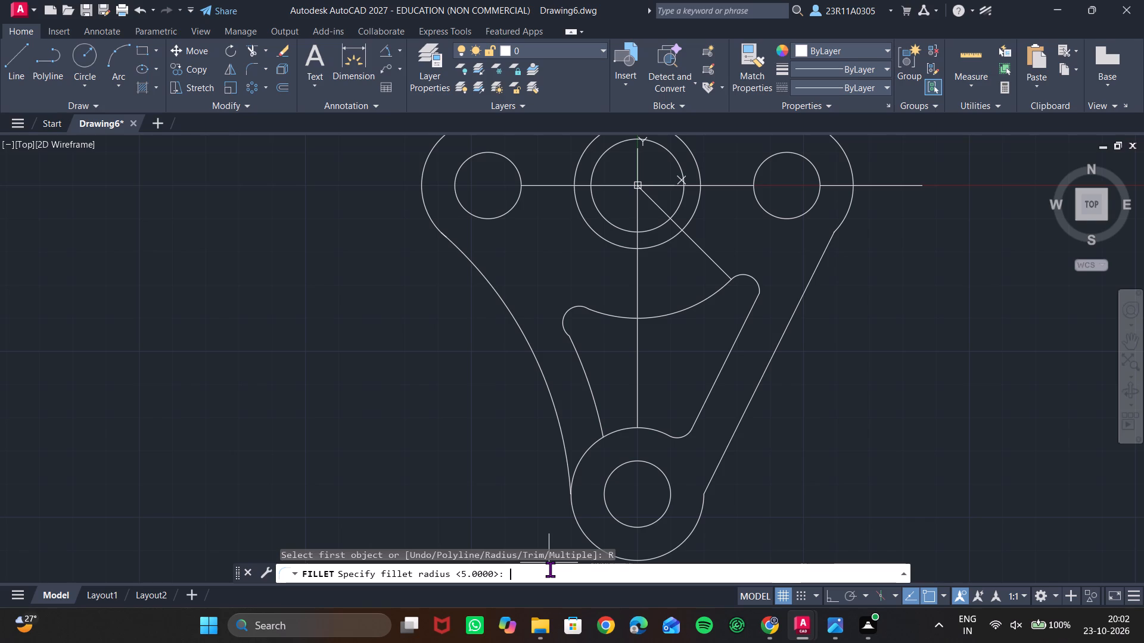
key("5")
key("Return")
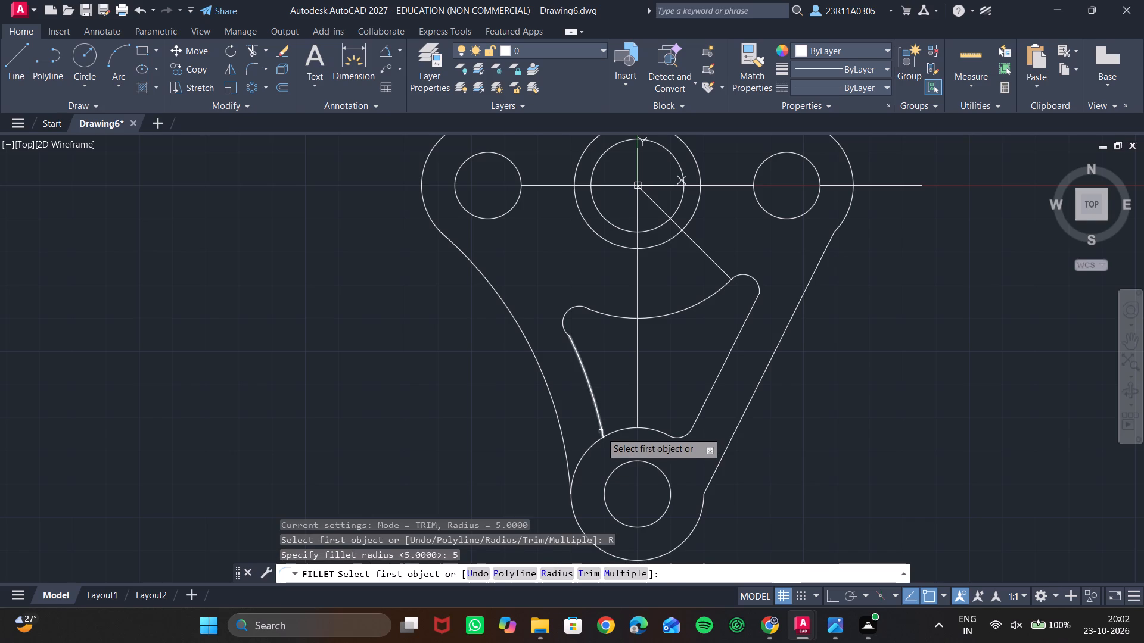
left_click(601, 432)
left_click(598, 442)
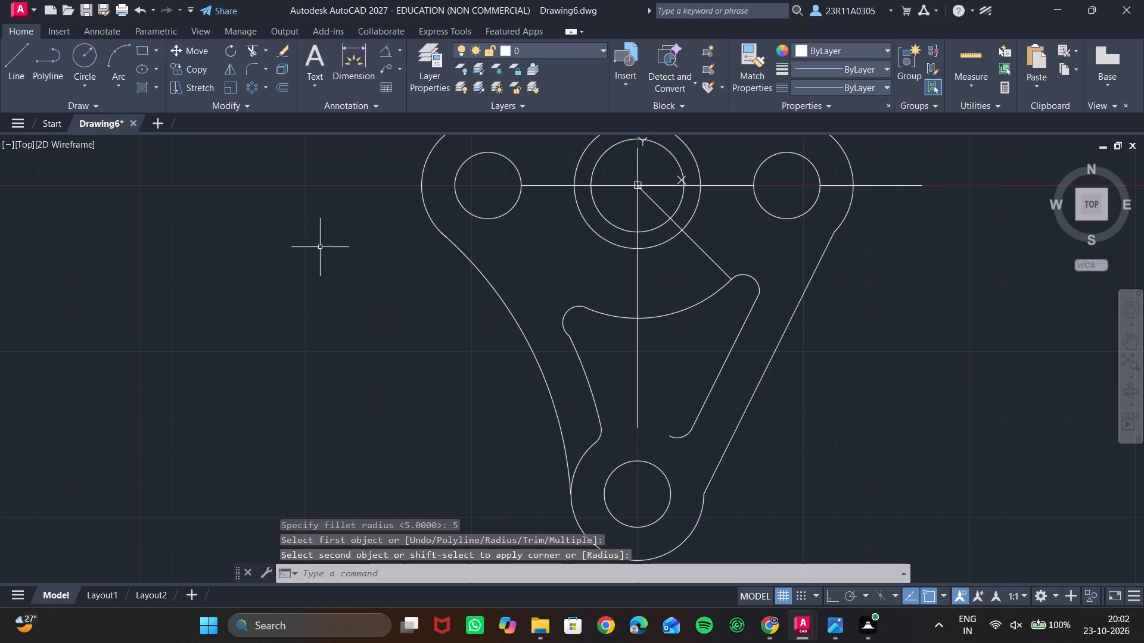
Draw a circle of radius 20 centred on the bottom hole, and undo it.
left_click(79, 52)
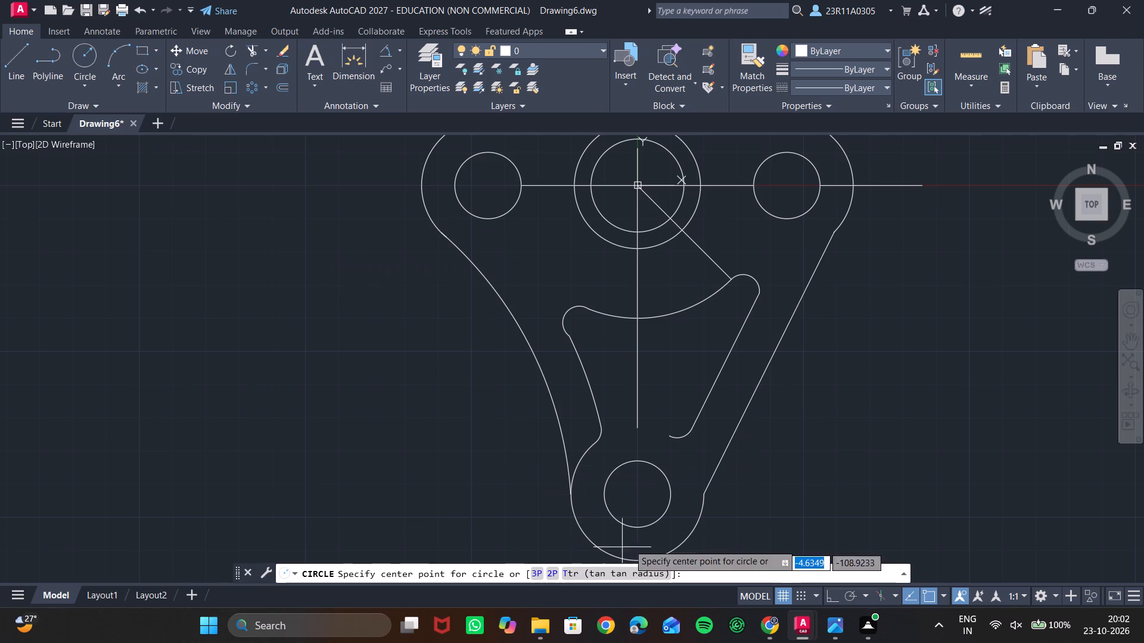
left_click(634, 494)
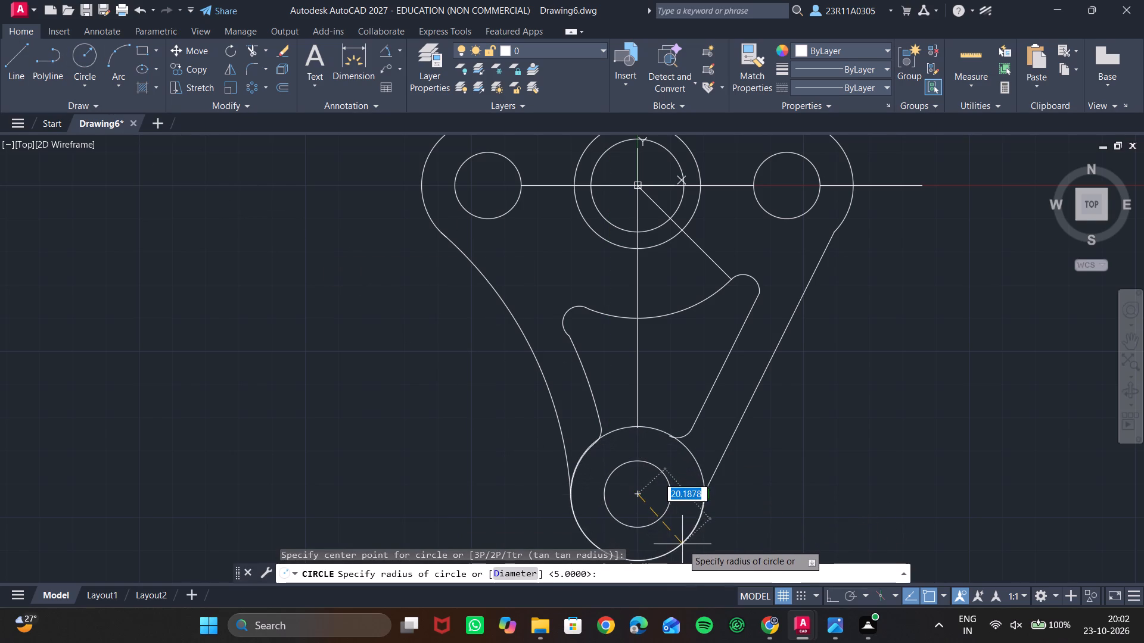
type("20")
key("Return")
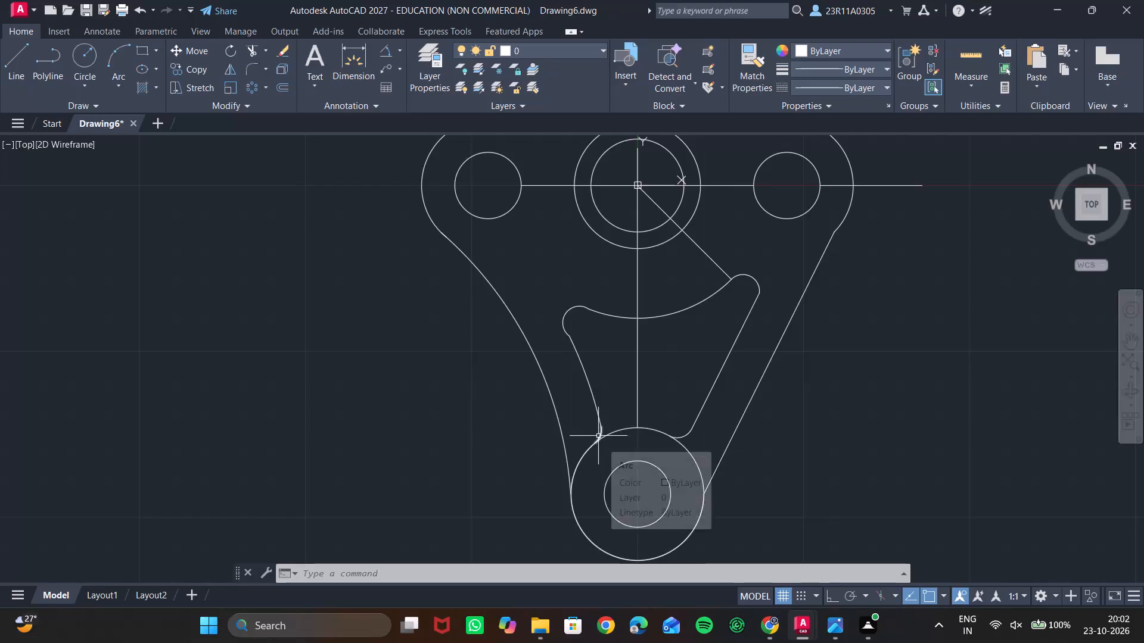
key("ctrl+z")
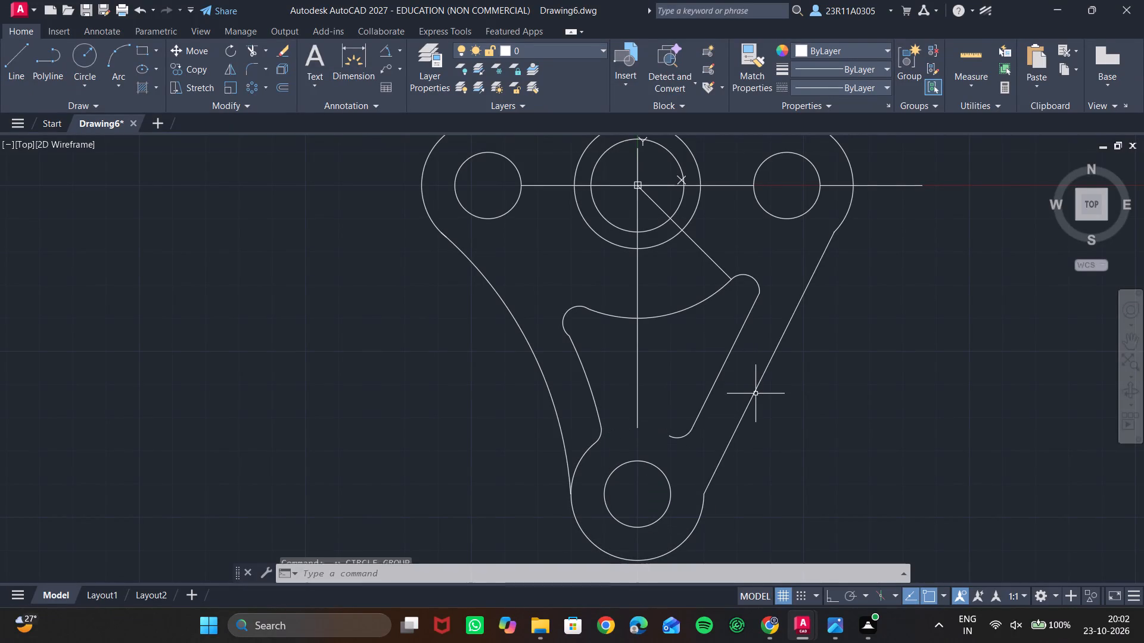
Undo the last two fillets at the lower corners of the inner cutout to restore the bottom lobe's outer circle.
key("ctrl+z")
key("ctrl+z")
key("ctrl+z")
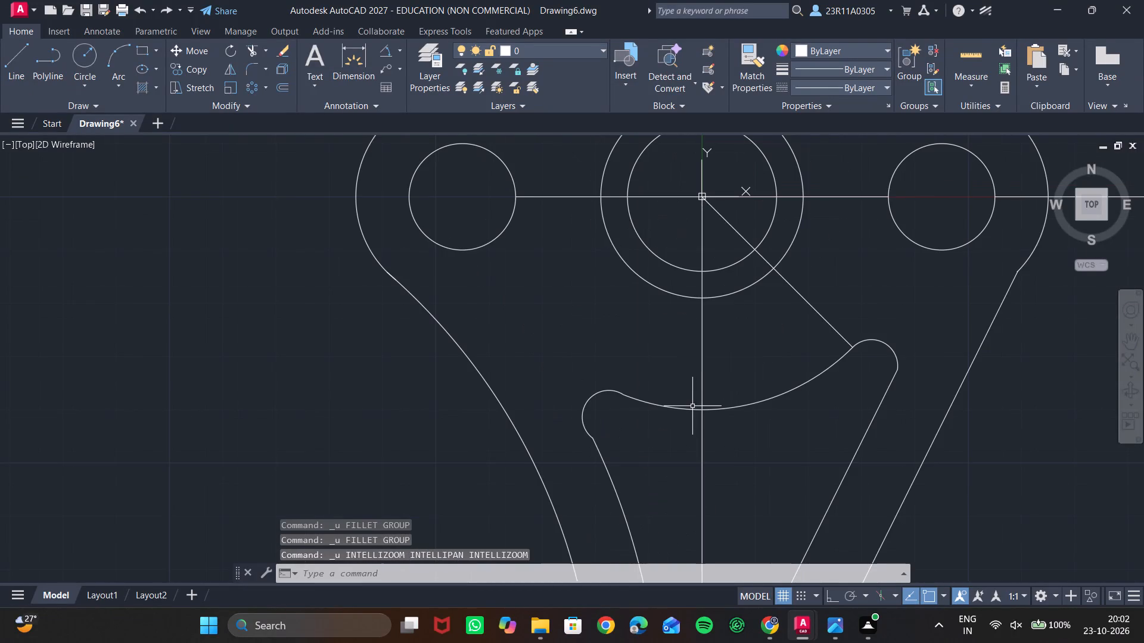
Fillet the lower end of the cutout's left arc with the bottom lobe's outer circle at radius 5.
scroll(691, 410, "down", 2)
scroll(717, 465, "up", 1)
middle_click_drag(717, 465, 642, 323)
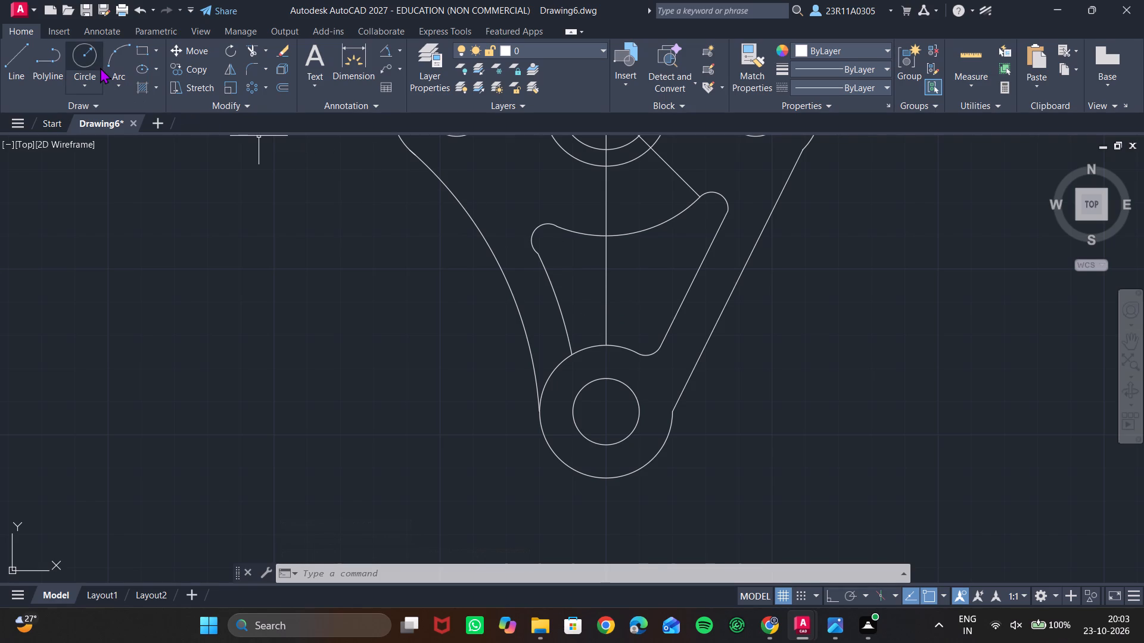
left_click(256, 68)
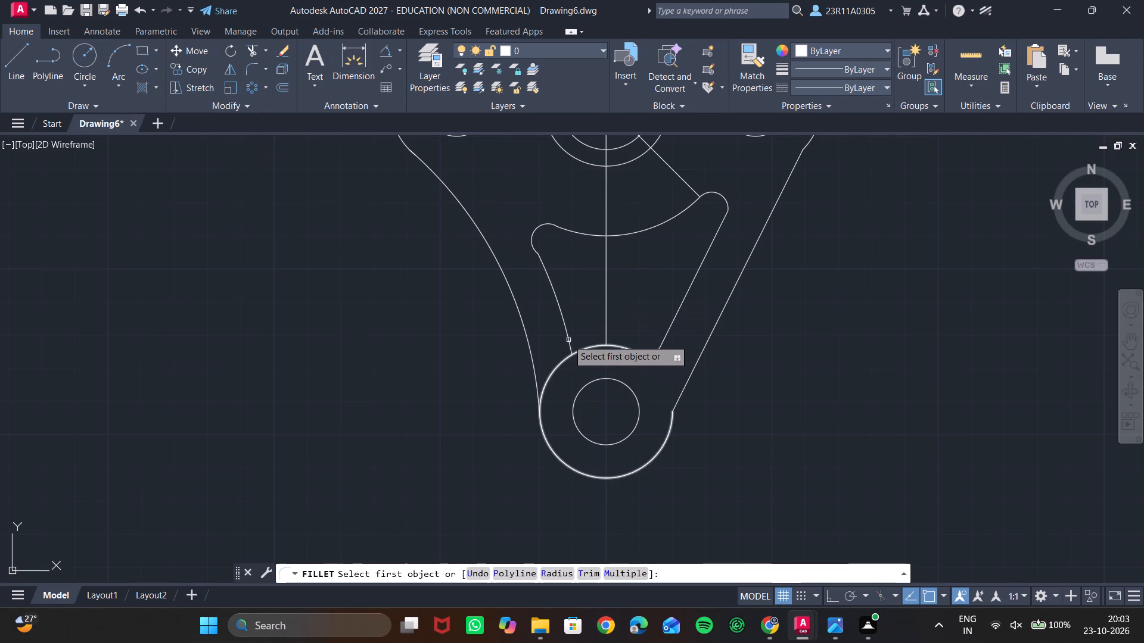
left_click(568, 339)
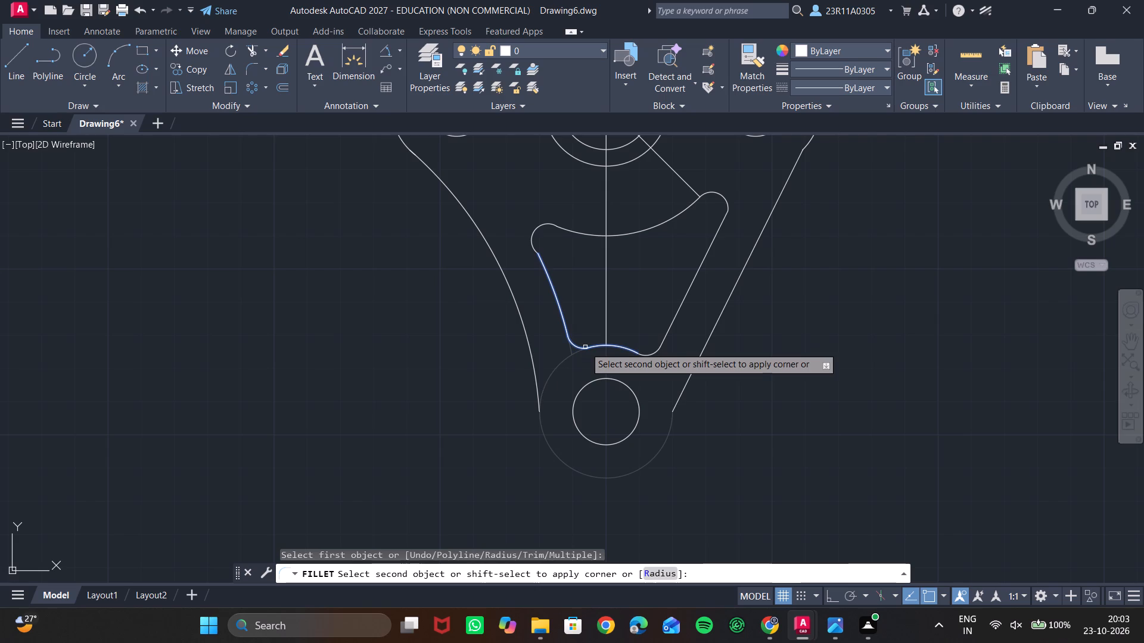
left_click(585, 347)
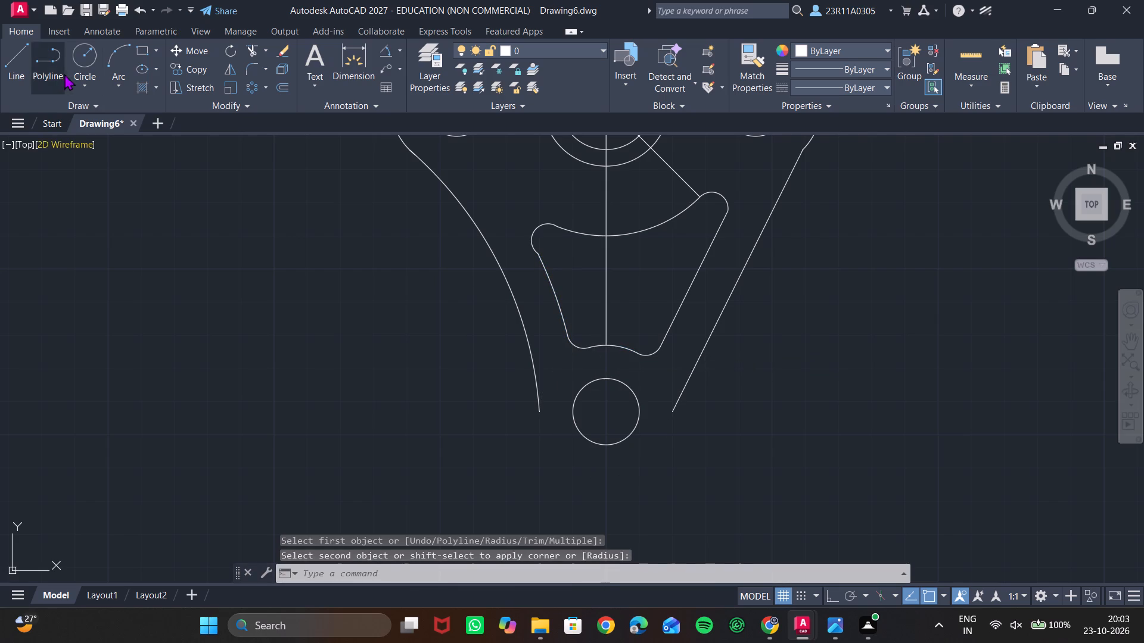
Draw a circle of radius 20 centred on the bottom hole.
left_click(75, 61)
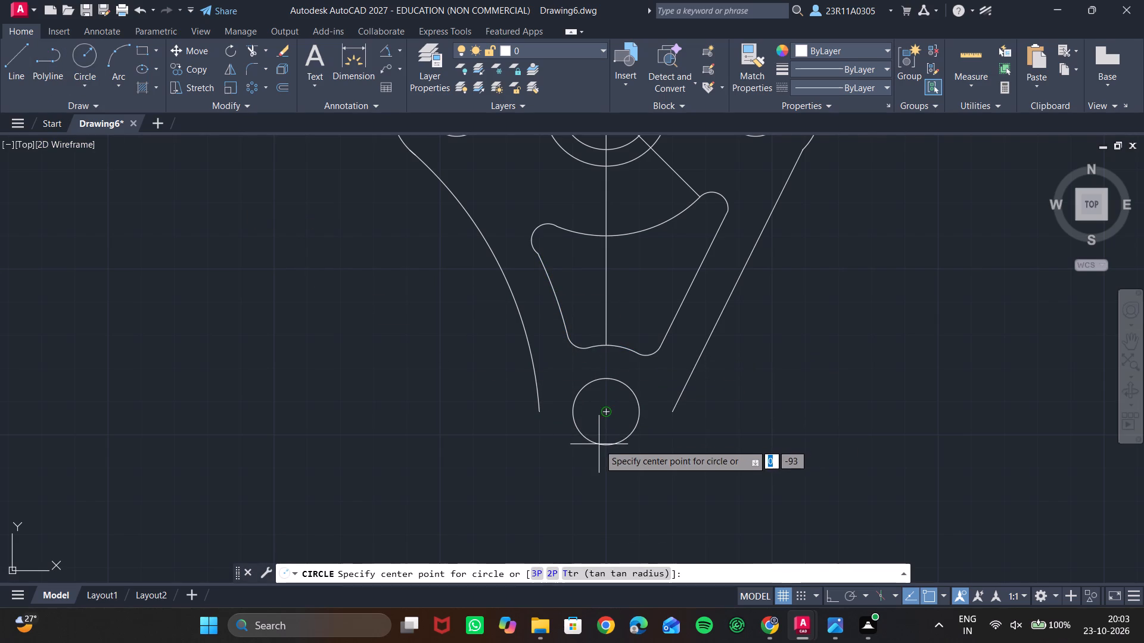
left_click(607, 414)
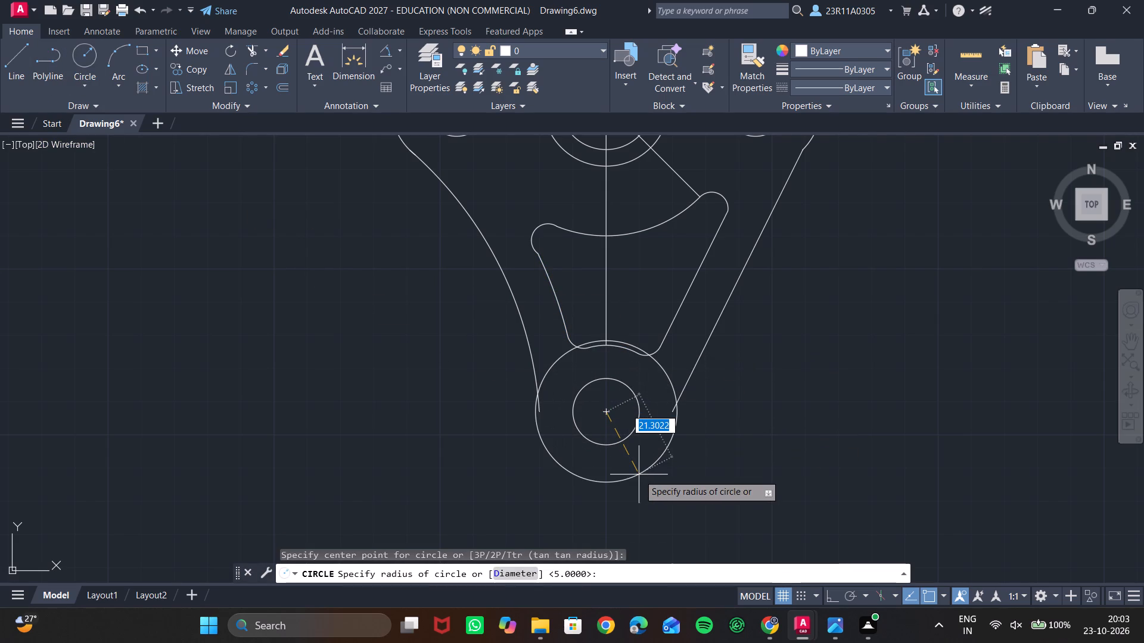
type("20")
key("Return")
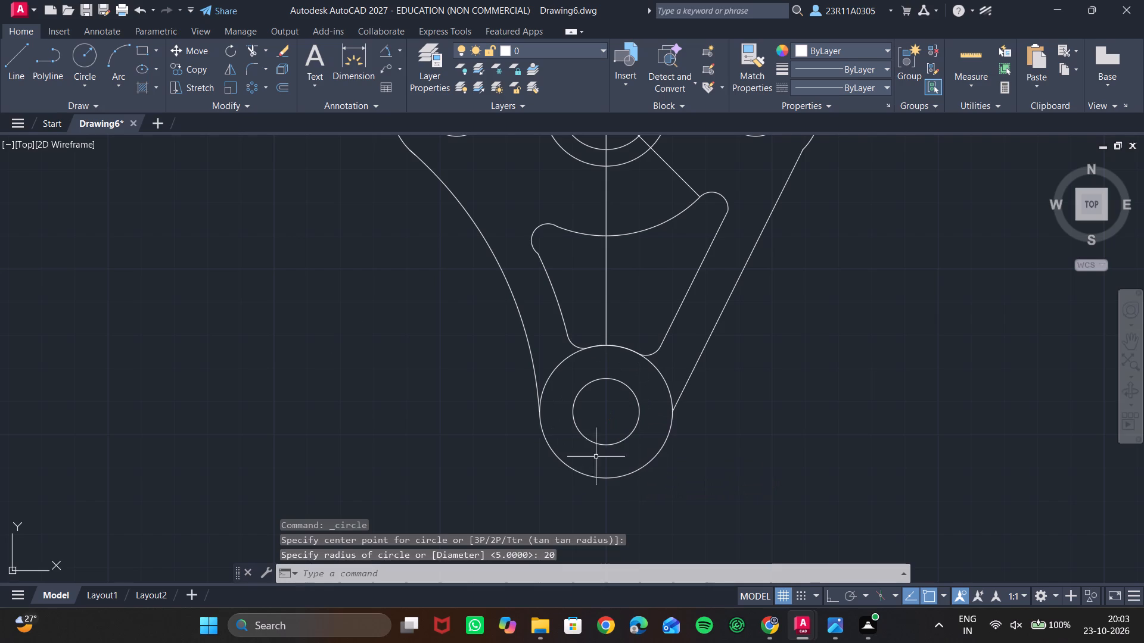
Trim the radius 20 circle's upper left and upper right portions between the plate outline and the inner cutout.
left_click(254, 47)
left_click(546, 377)
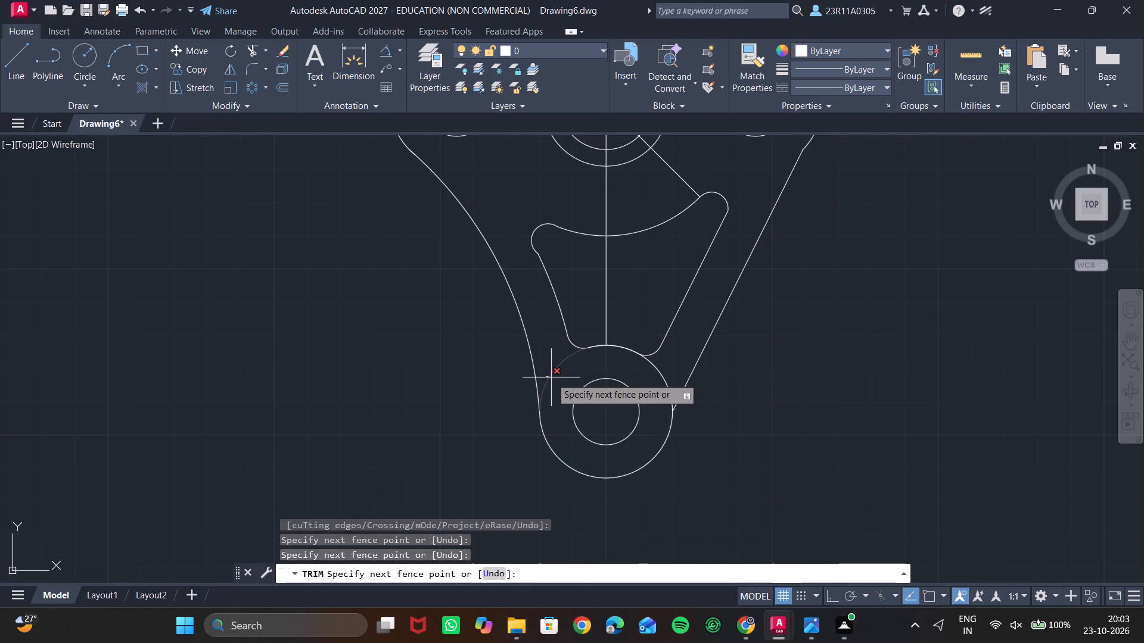
left_click(551, 377)
left_click(660, 376)
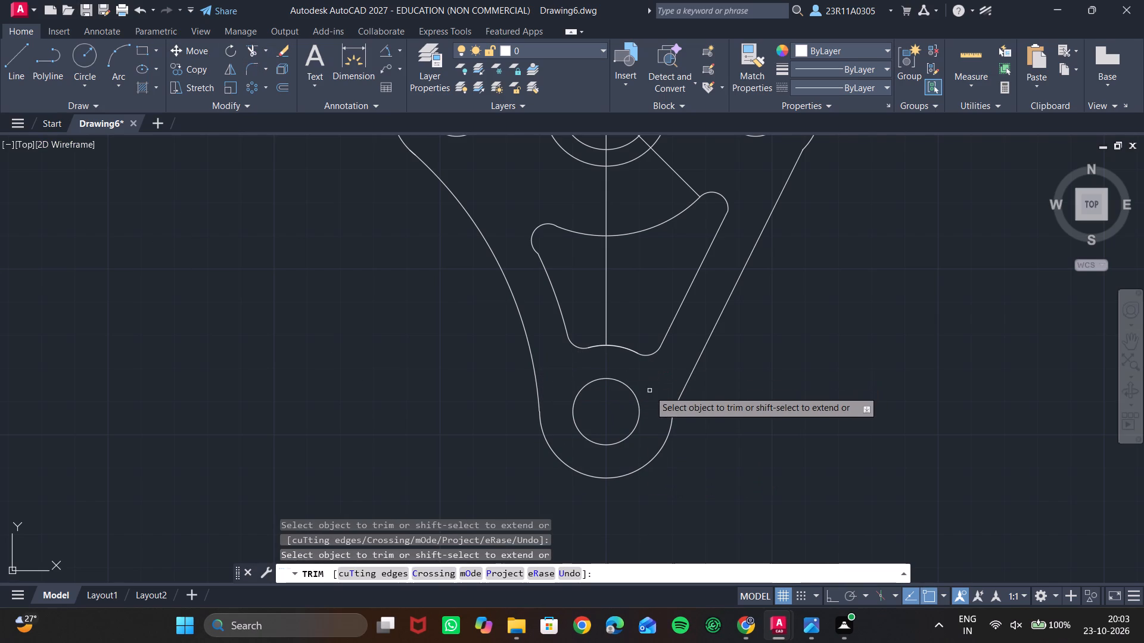
Trim away all segments of the diagonal construction line running from the central hole's centre to the inner cutout.
scroll(649, 391, "up", 1)
scroll(649, 391, "down", 2)
middle_click_drag(642, 383, 632, 452)
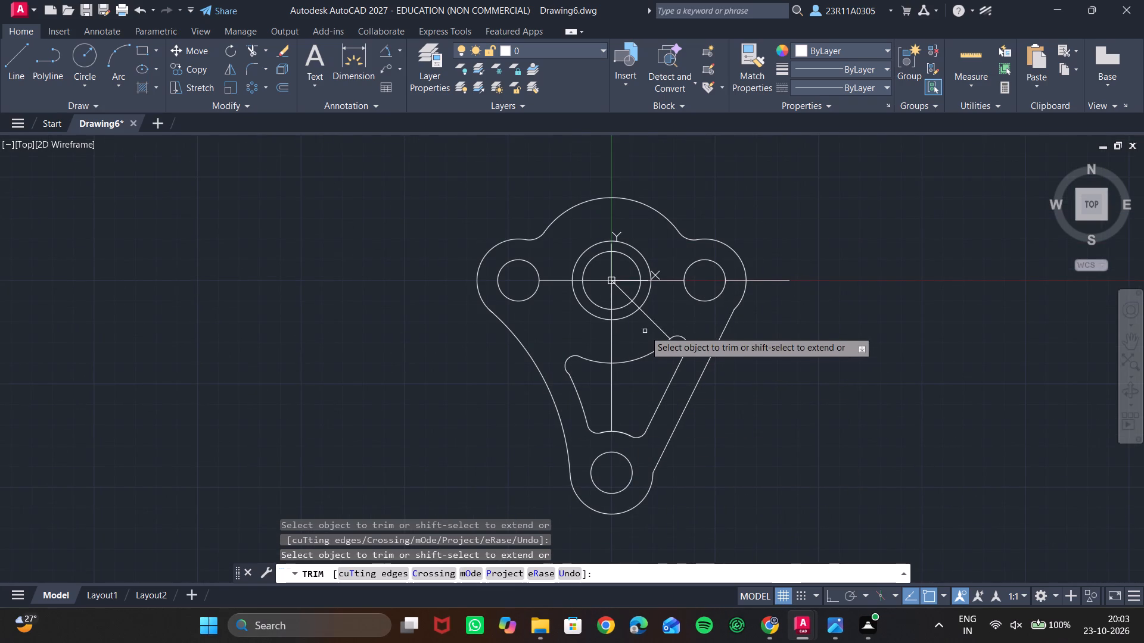
left_click(652, 323)
left_click(625, 292)
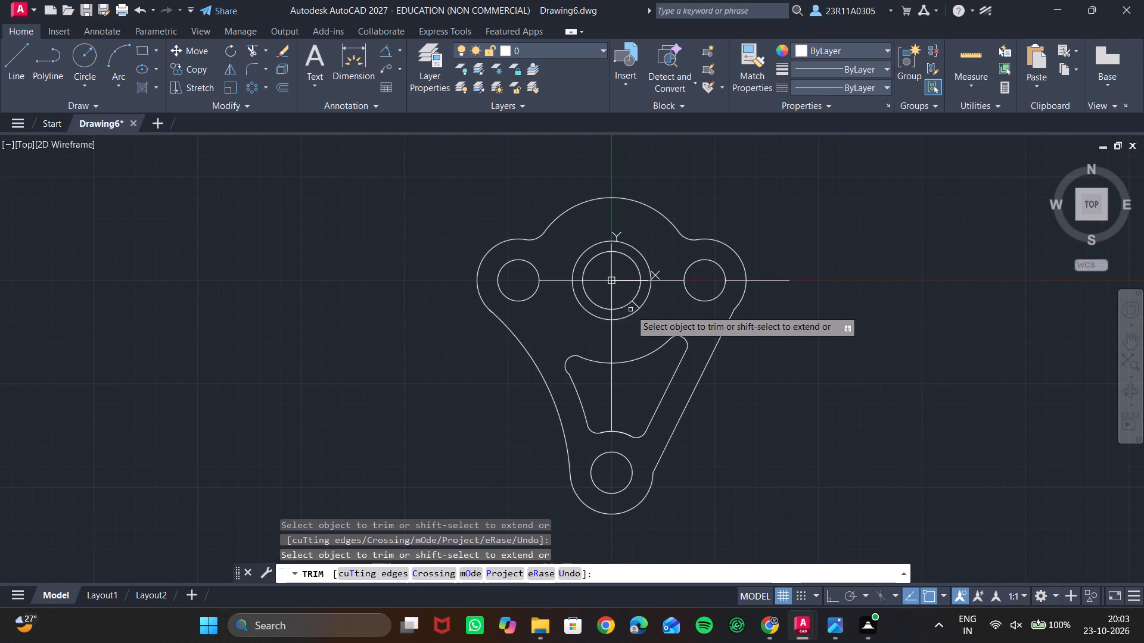
left_click(636, 307)
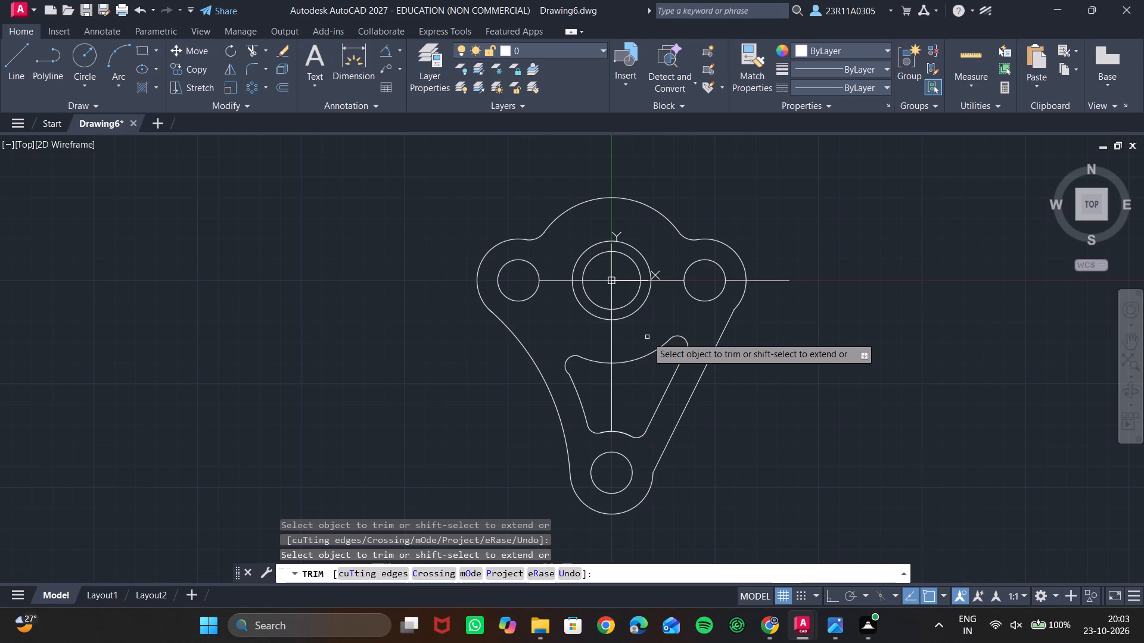
key("Escape")
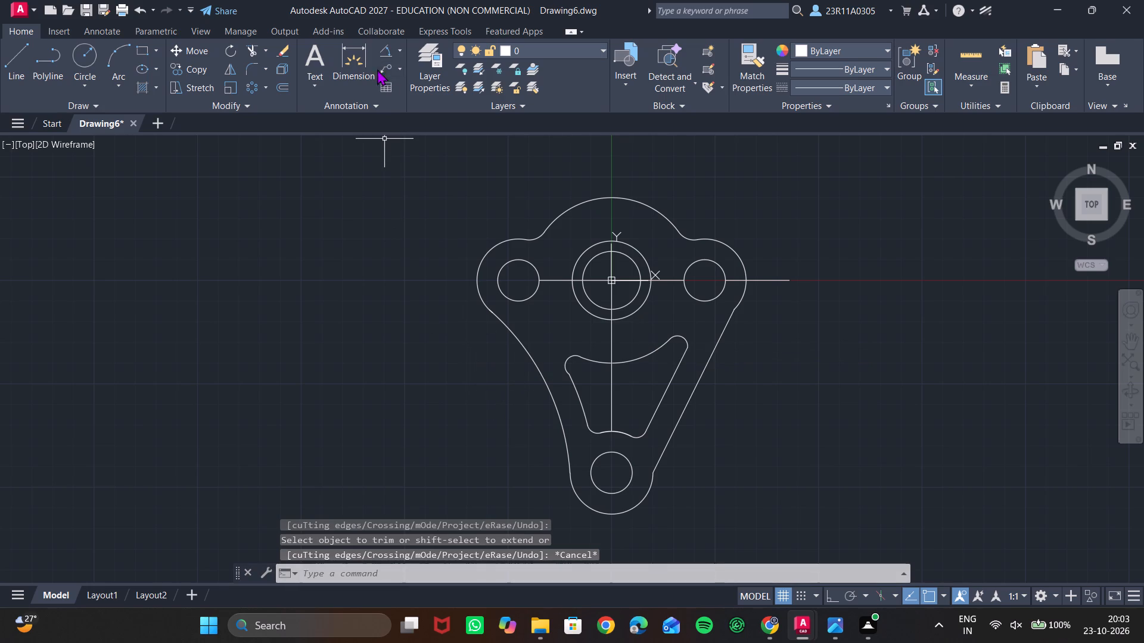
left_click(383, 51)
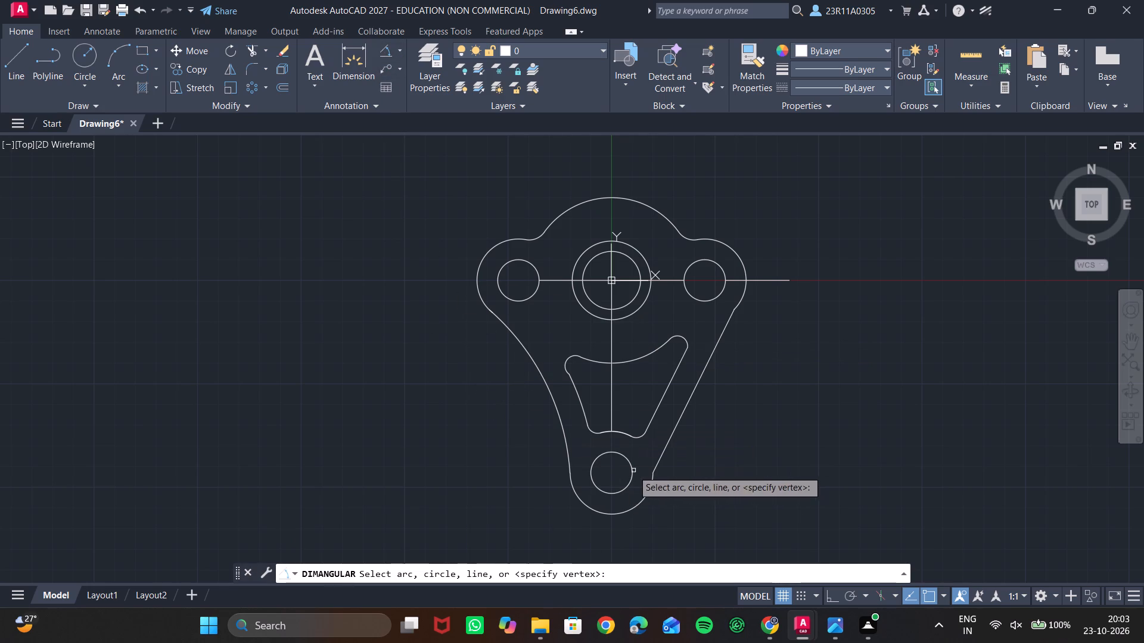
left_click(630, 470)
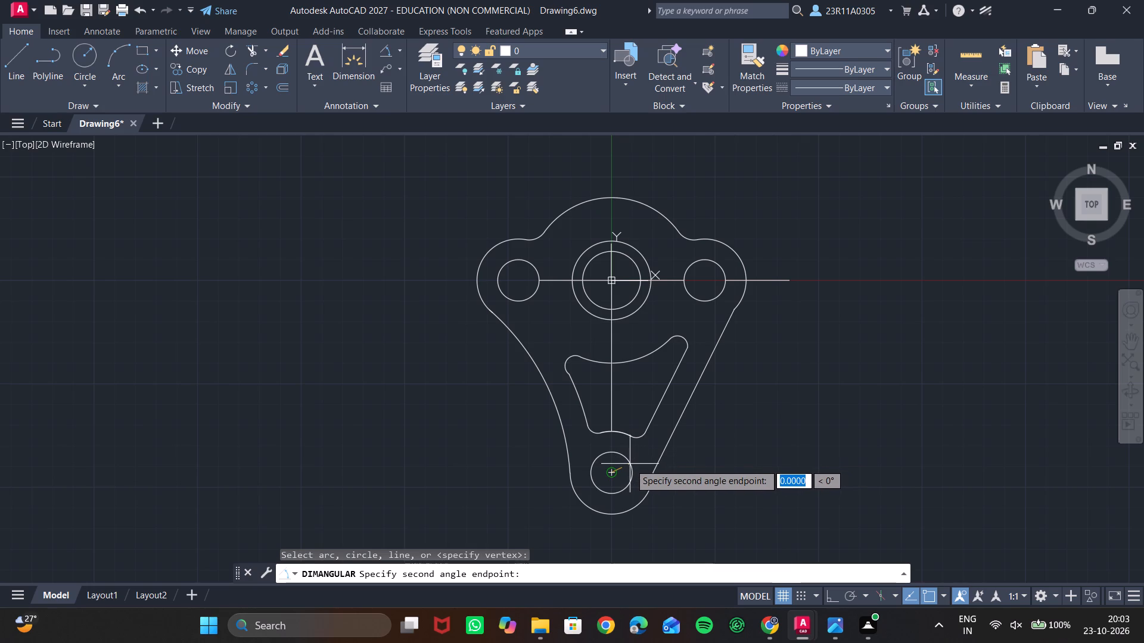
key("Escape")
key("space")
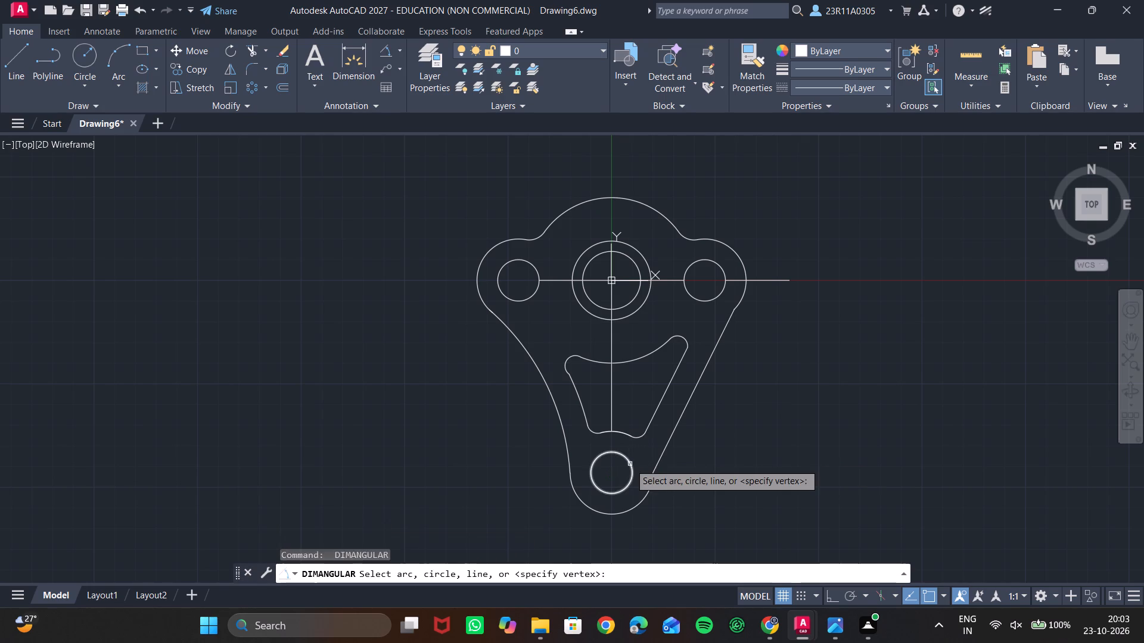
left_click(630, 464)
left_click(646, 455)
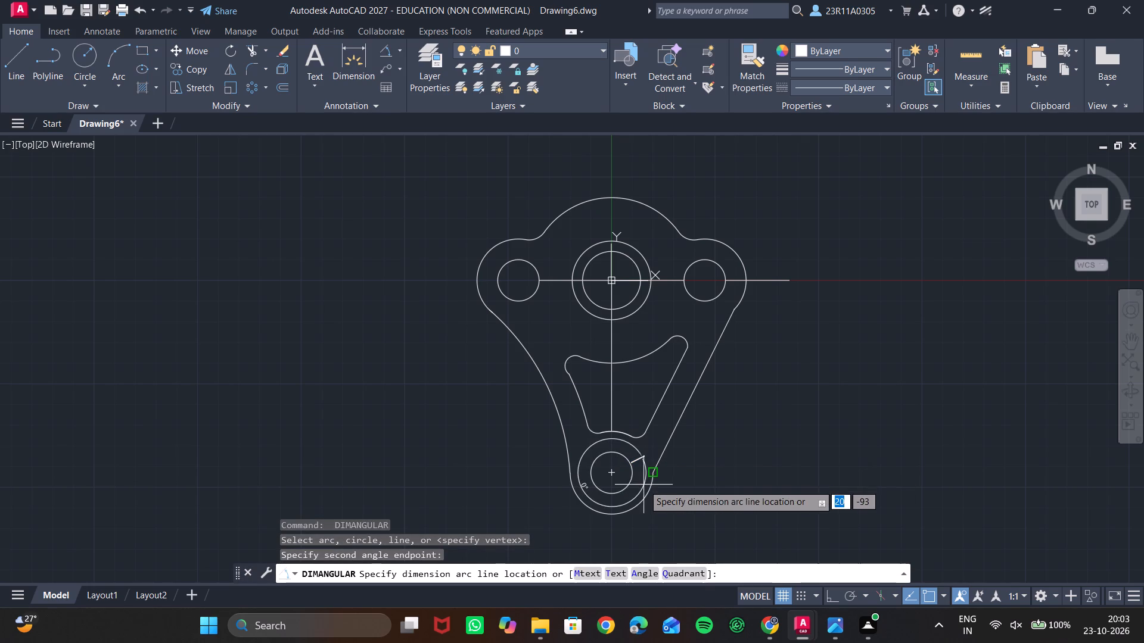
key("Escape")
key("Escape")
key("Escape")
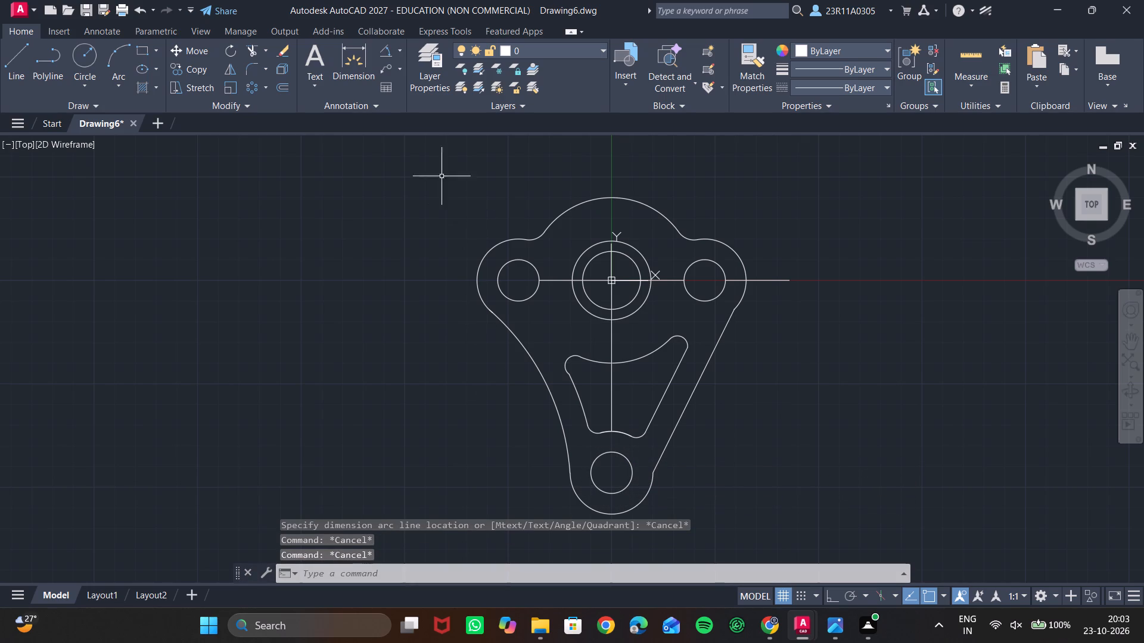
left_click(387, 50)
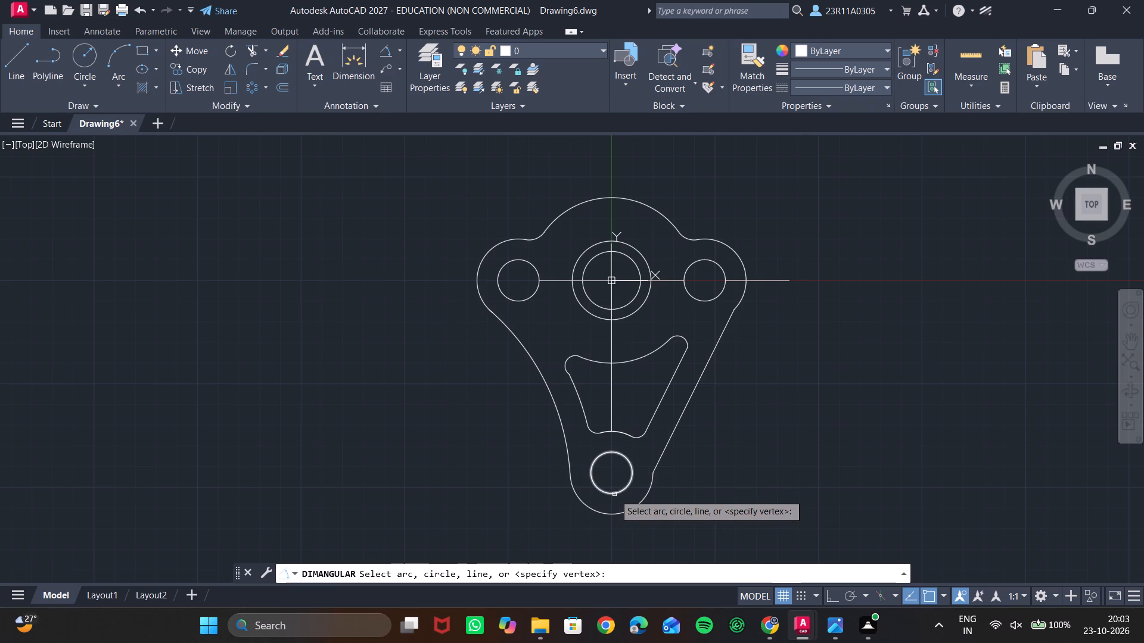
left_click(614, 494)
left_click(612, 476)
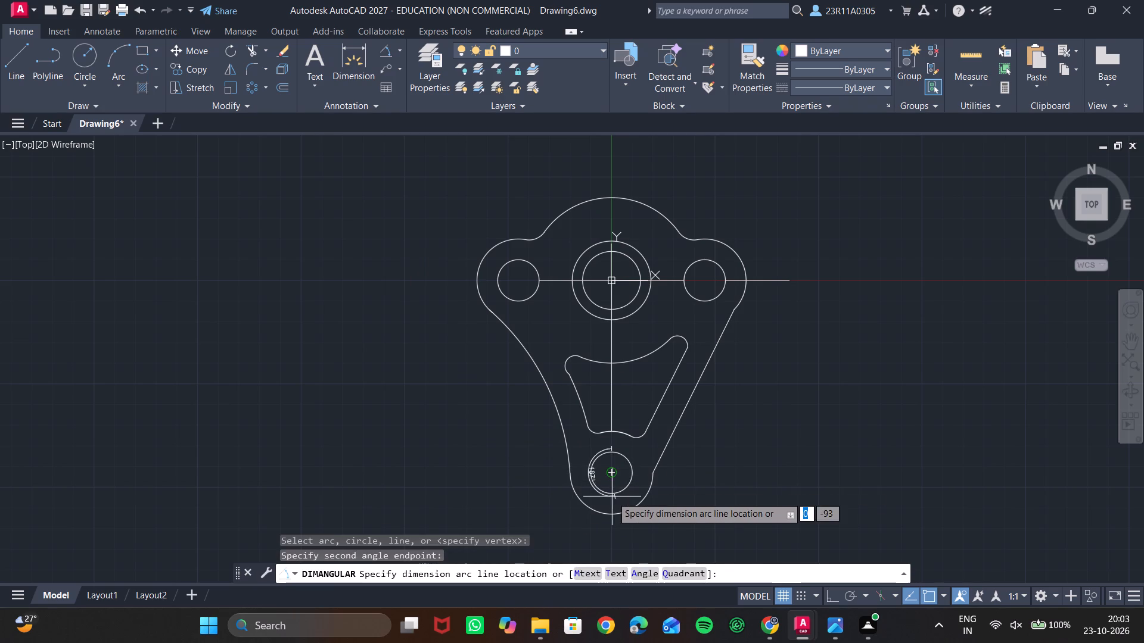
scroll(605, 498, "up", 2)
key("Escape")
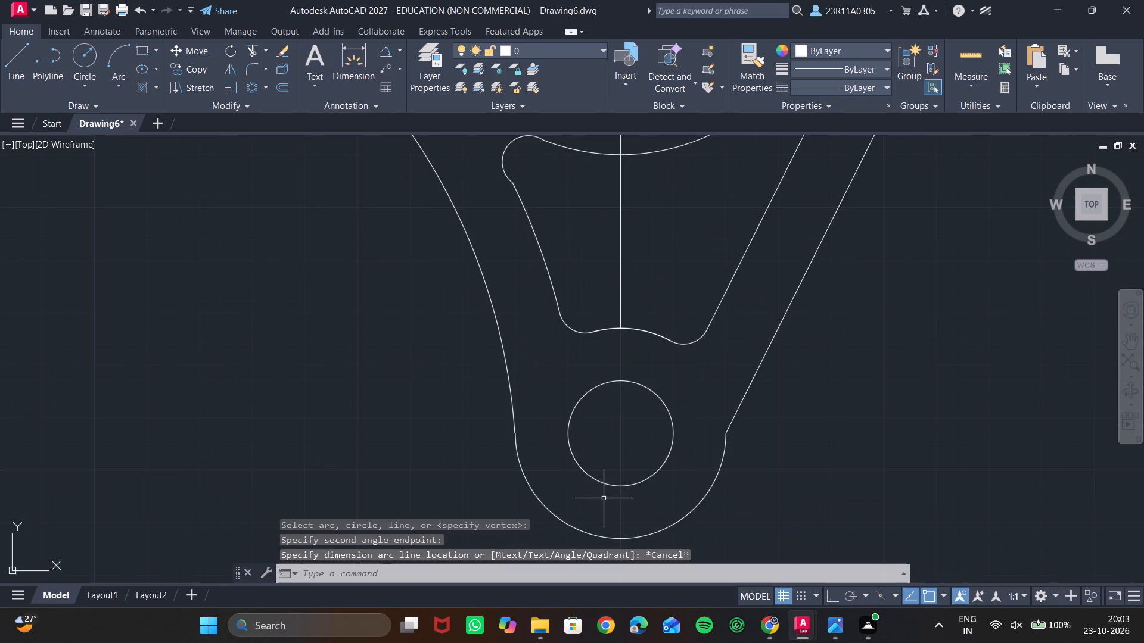
Add radius dimensions to the outer arcs of the bottom, right and left lobes, placed just outside the outline.
left_click(400, 56)
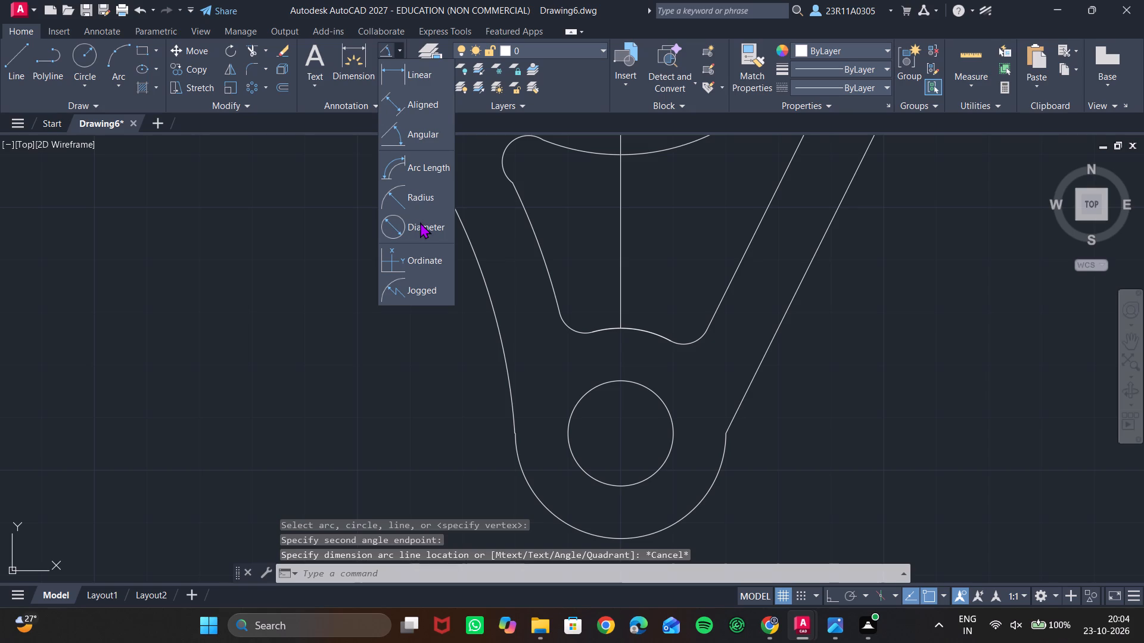
left_click(420, 209)
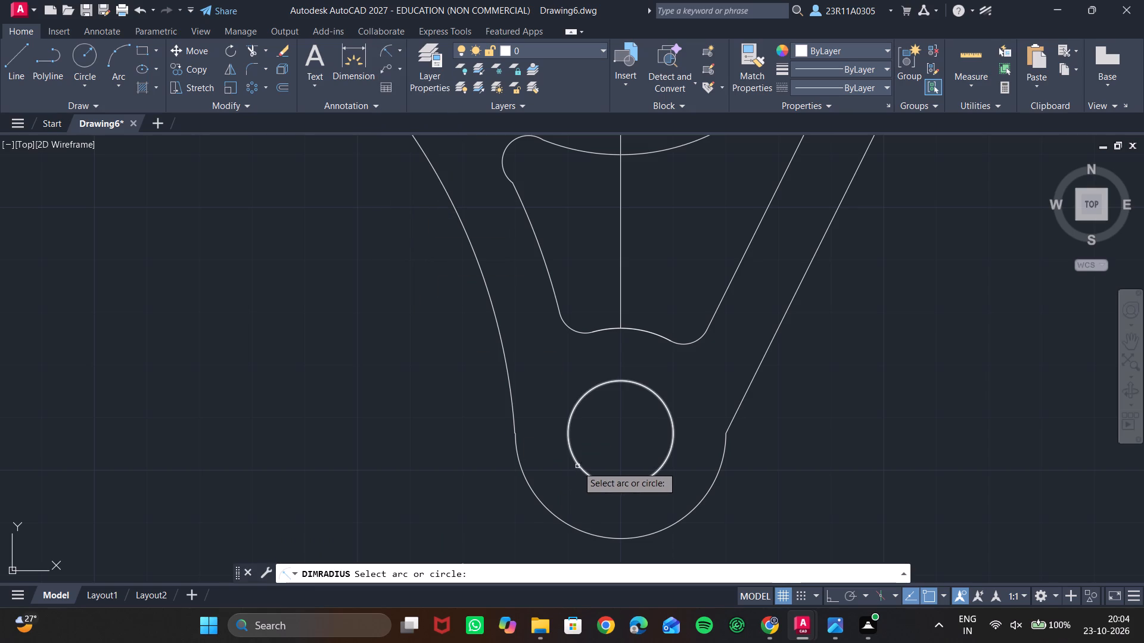
left_click(551, 513)
left_click(511, 535)
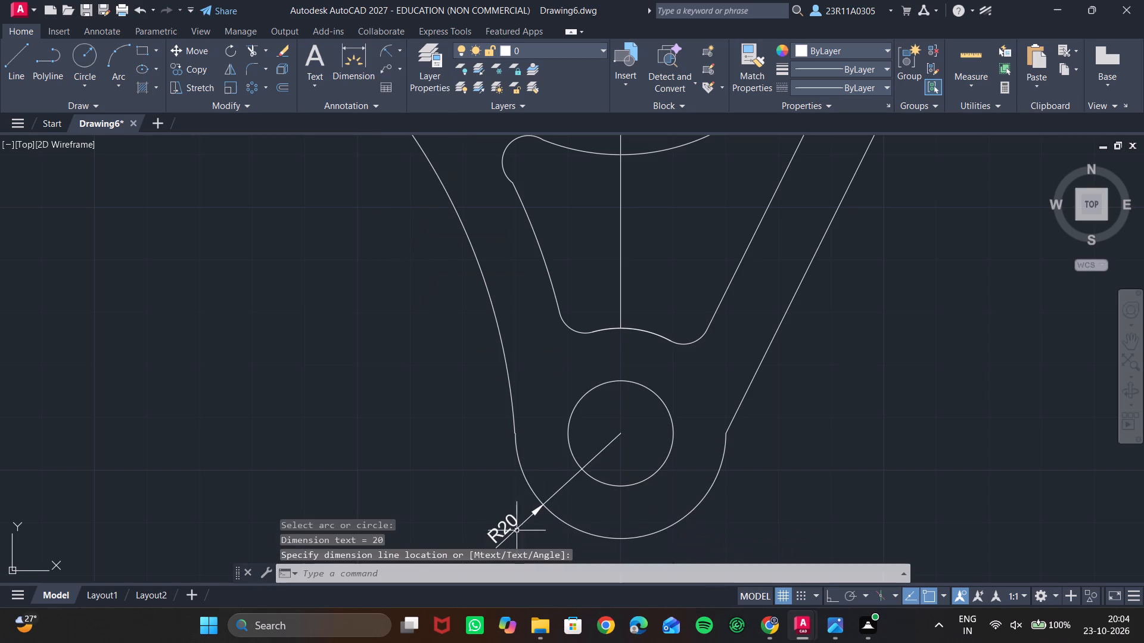
scroll(580, 461, "up", 2)
scroll(580, 461, "down", 2)
middle_click_drag(590, 420, 511, 560)
scroll(775, 280, "down", 2)
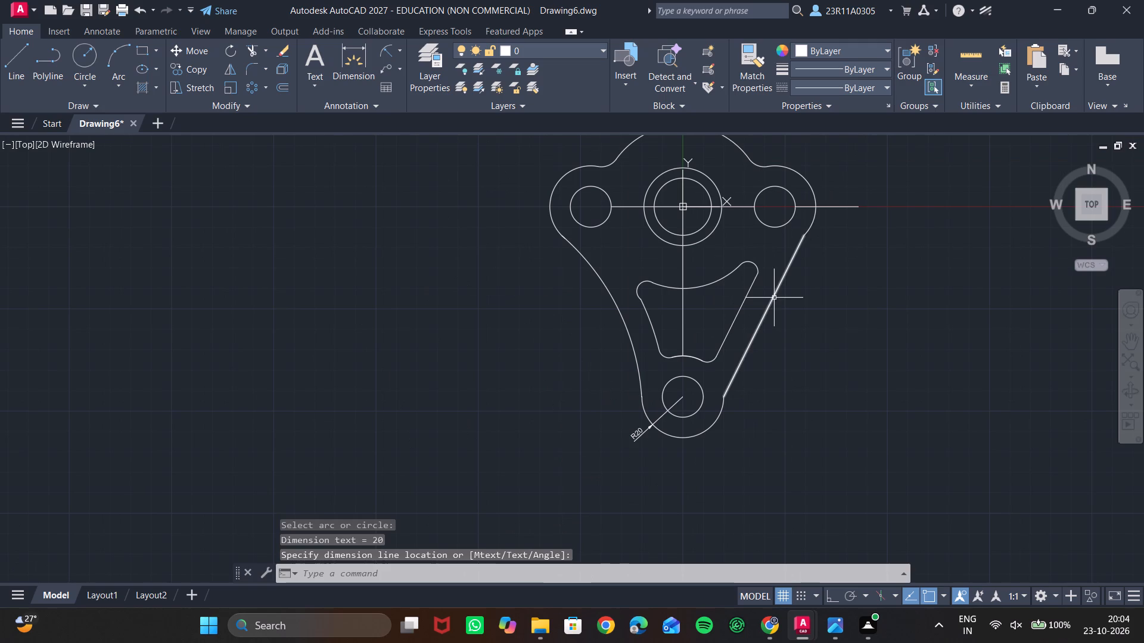
key("space")
left_click(817, 213)
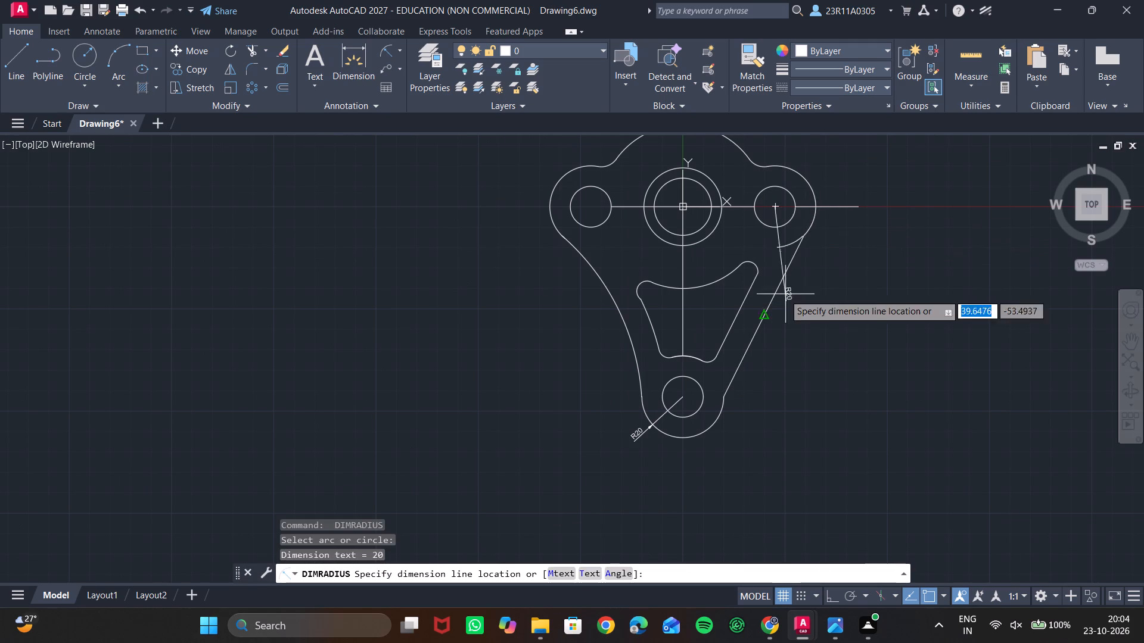
left_click(828, 227)
key("space")
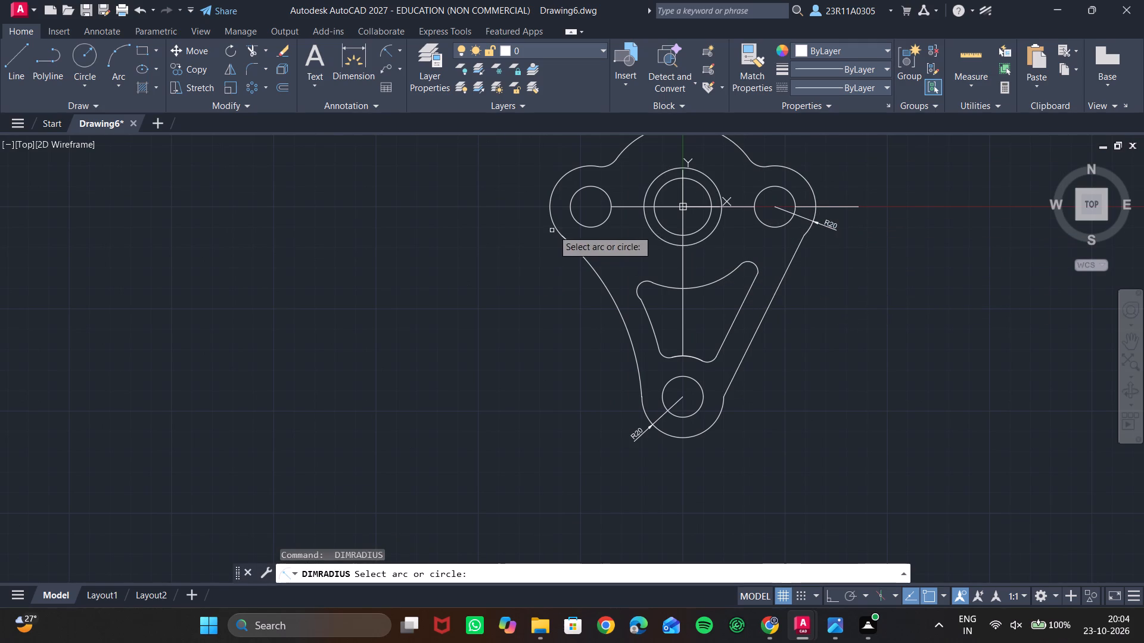
left_click(553, 228)
left_click(541, 247)
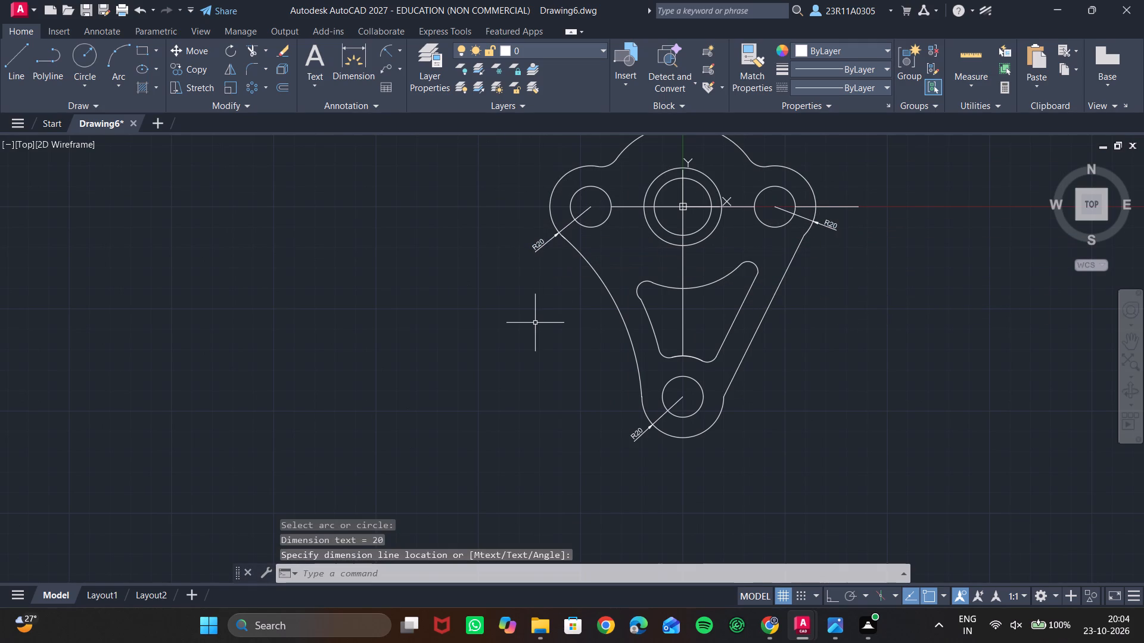
Add radius dimensions to the left, right and bottom lobe holes, placed outside the outline.
key("space")
left_click(604, 225)
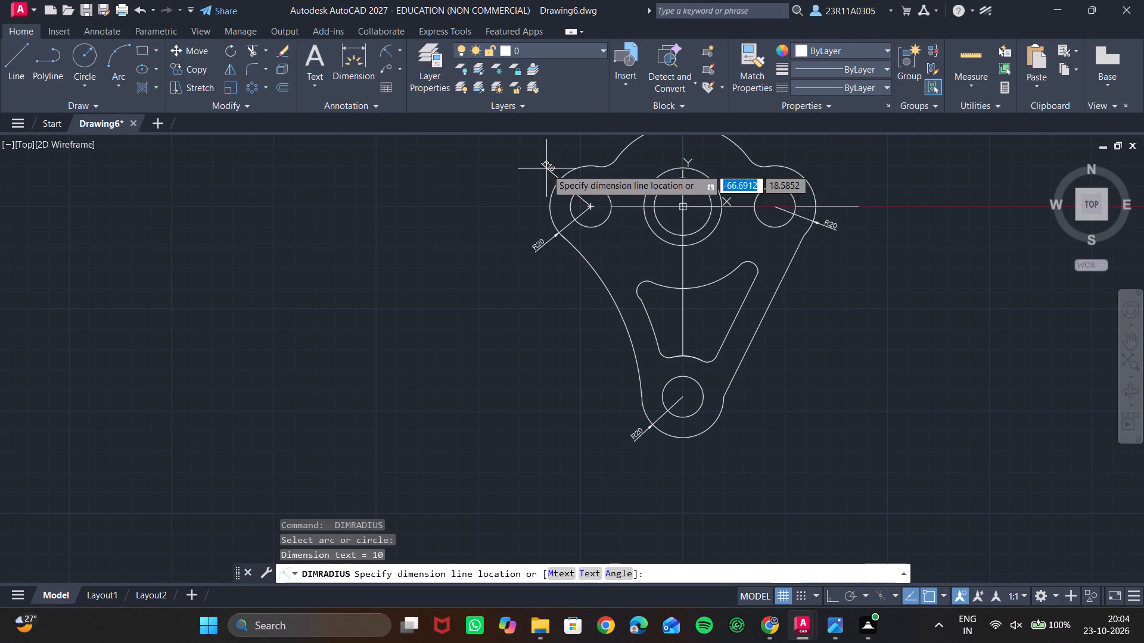
left_click(545, 168)
key("space")
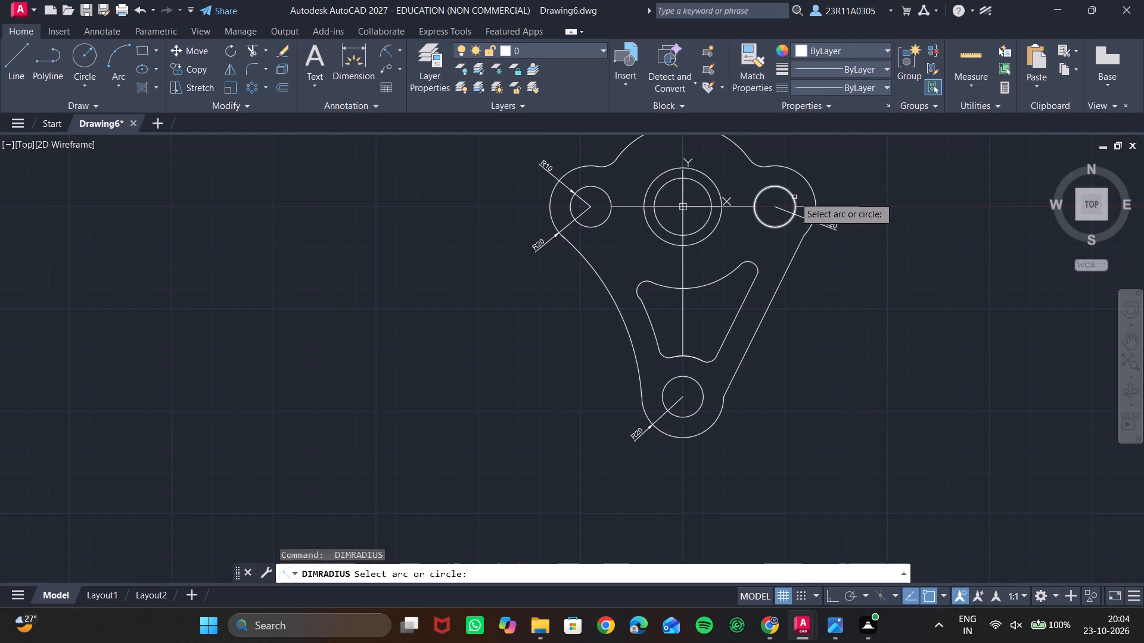
left_click(794, 197)
left_click(829, 179)
key("space")
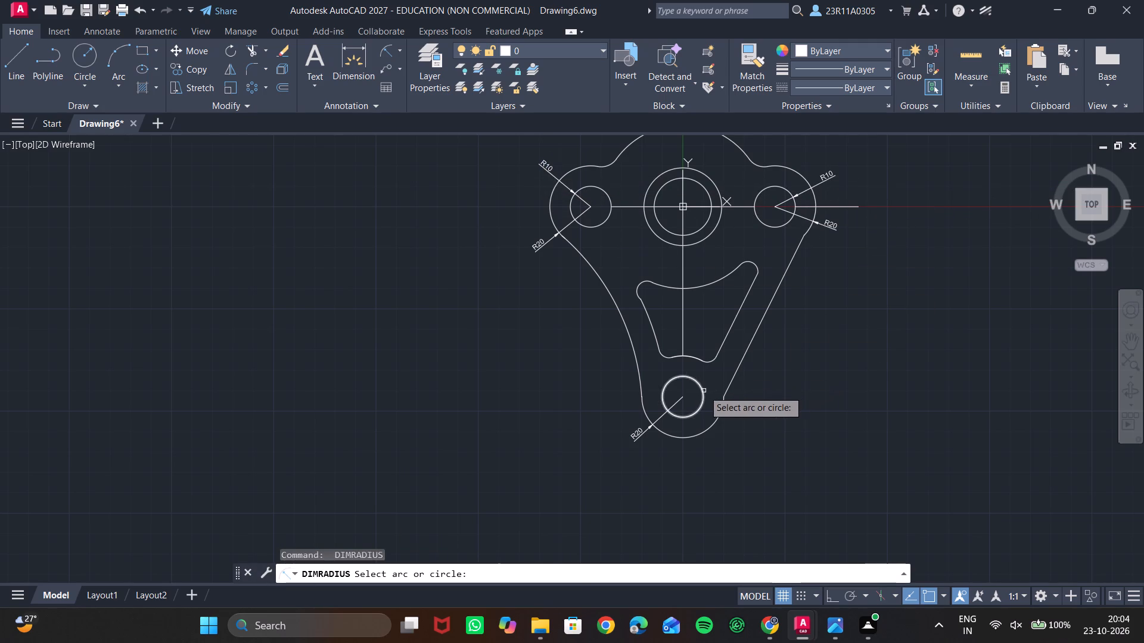
left_click(701, 392)
left_click(728, 440)
Add a radius dimension to the large top arc of the plate outline, placed outside its upper right side.
key("space")
middle_click_drag(766, 385, 763, 452)
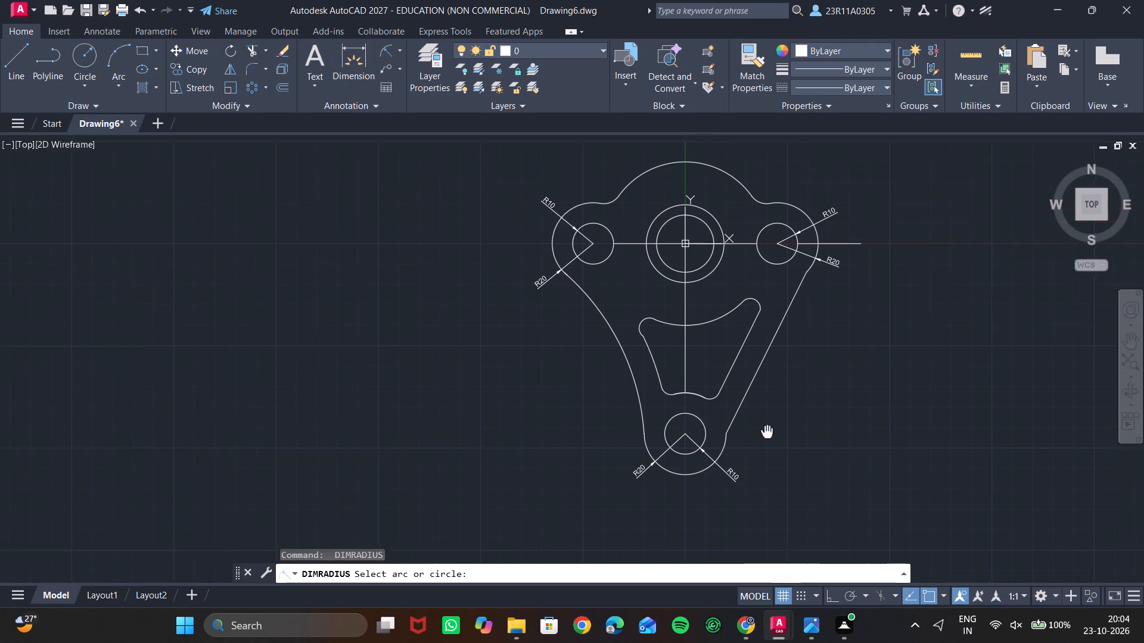
middle_click_drag(763, 452, 761, 464)
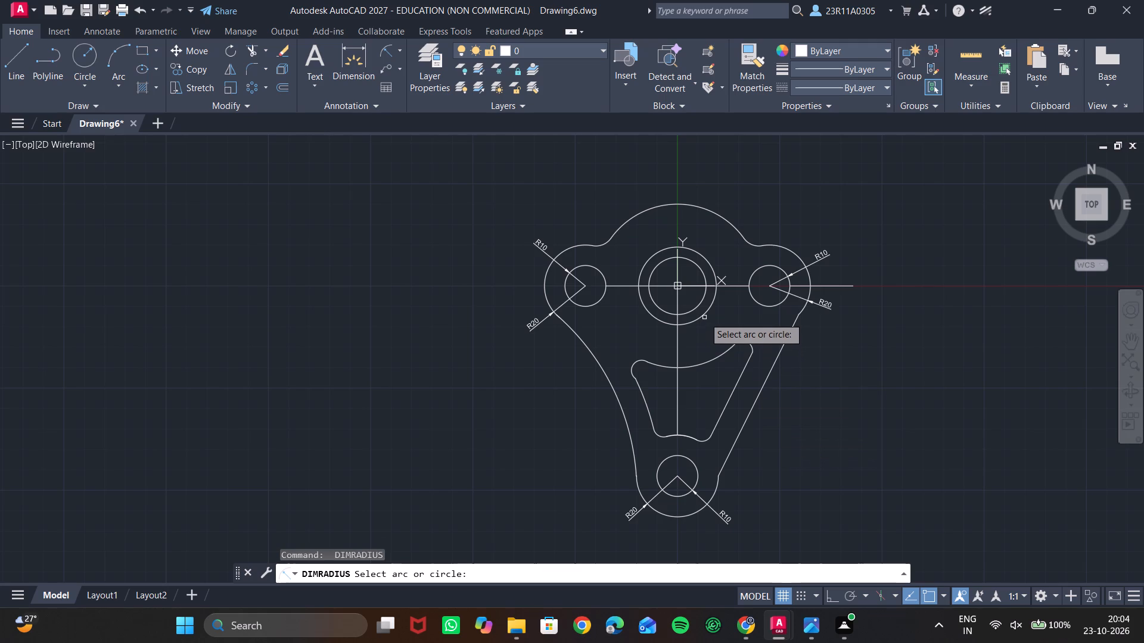
left_click(727, 220)
left_click(742, 195)
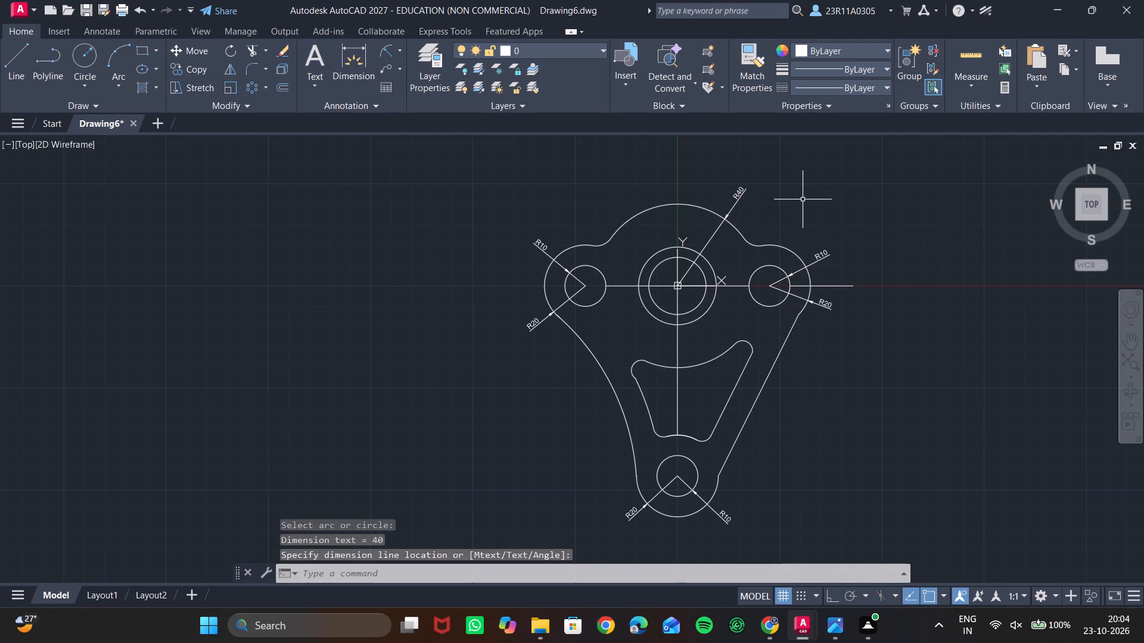
Add diameter dimensions to the two concentric central circles, the inner one angled inside its circle and the outer one placed just outside at lower right.
left_click(400, 50)
left_click(407, 219)
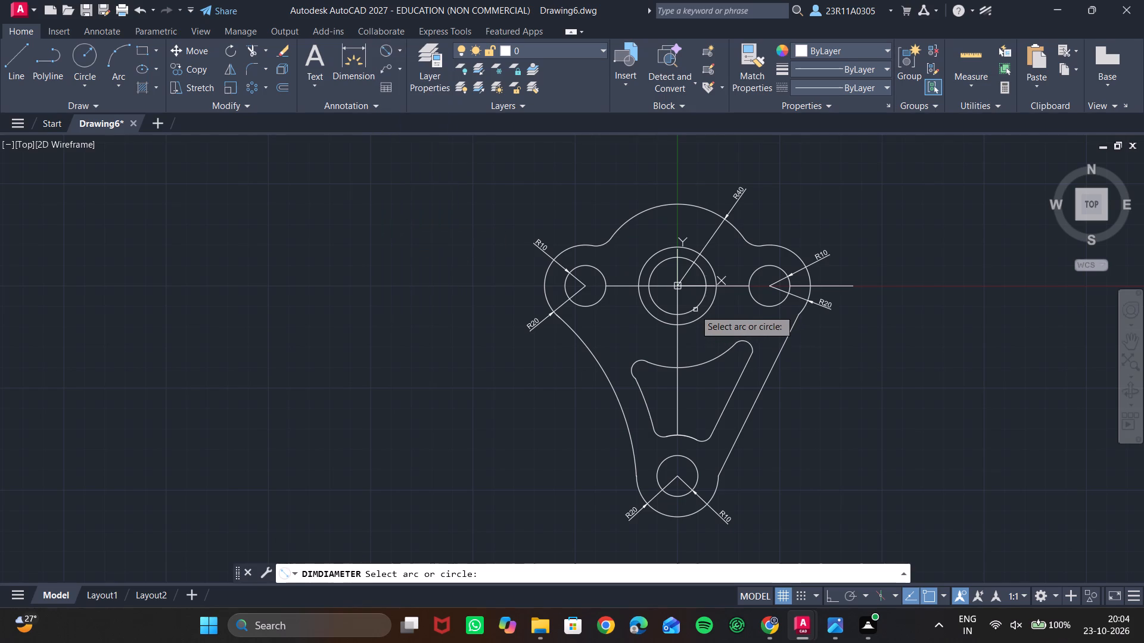
left_click(695, 310)
left_click(700, 319)
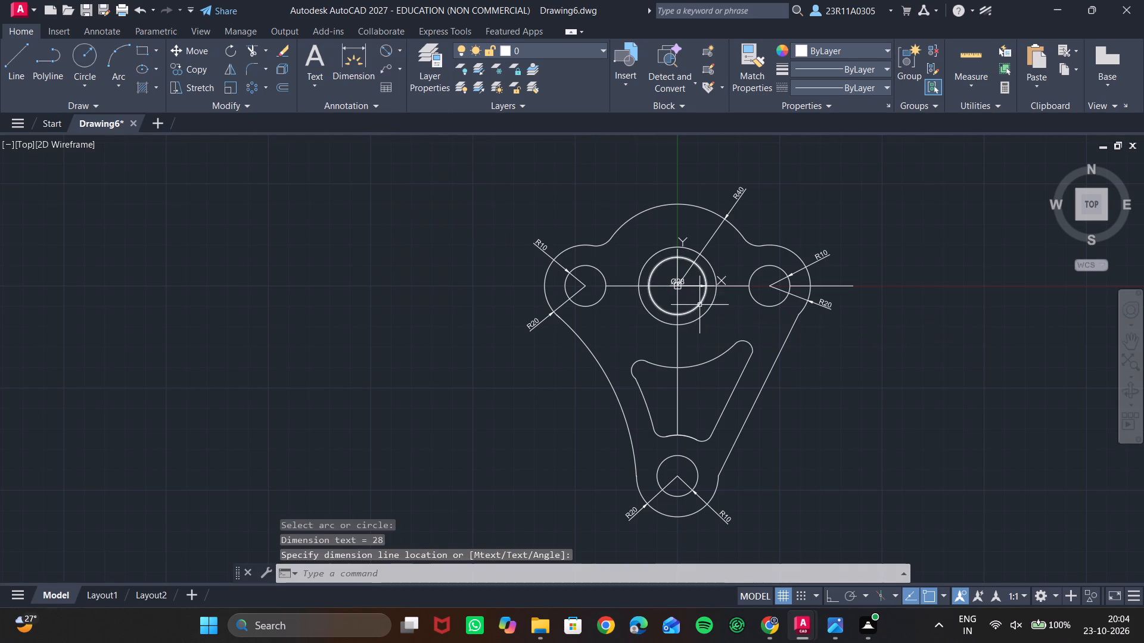
scroll(691, 295, "up", 2)
left_click(658, 261)
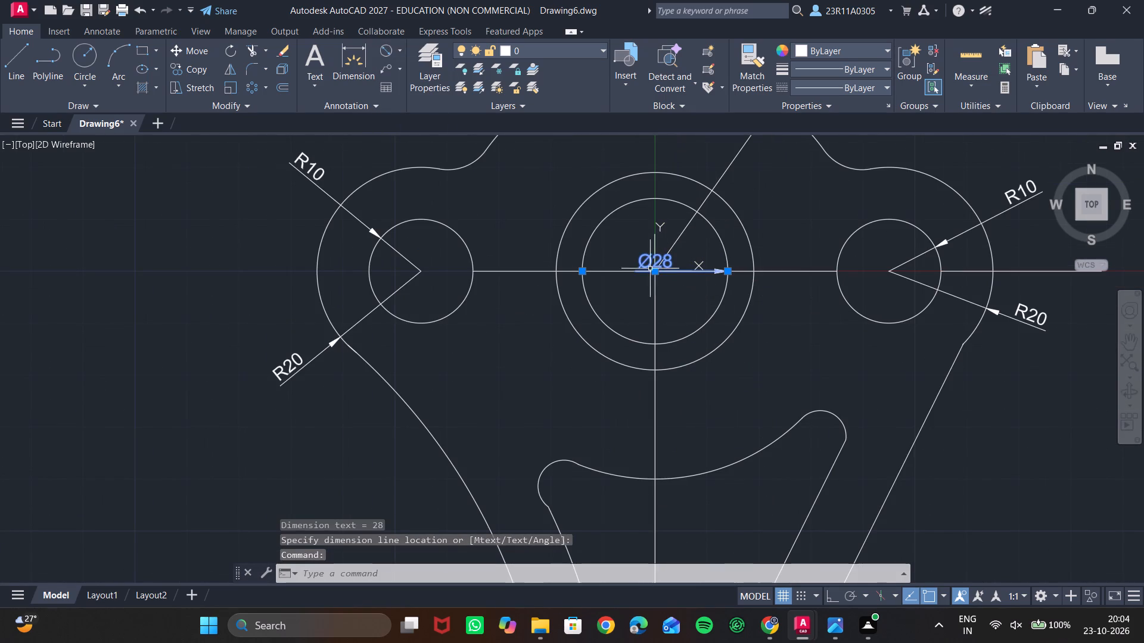
left_click(658, 273)
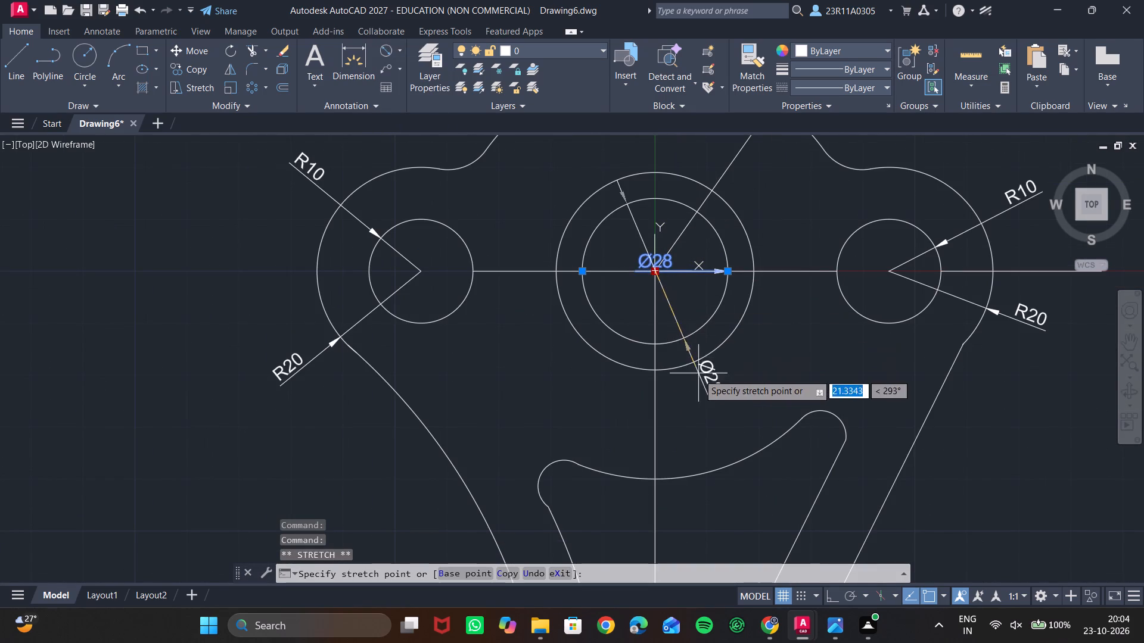
left_click(684, 324)
key("space")
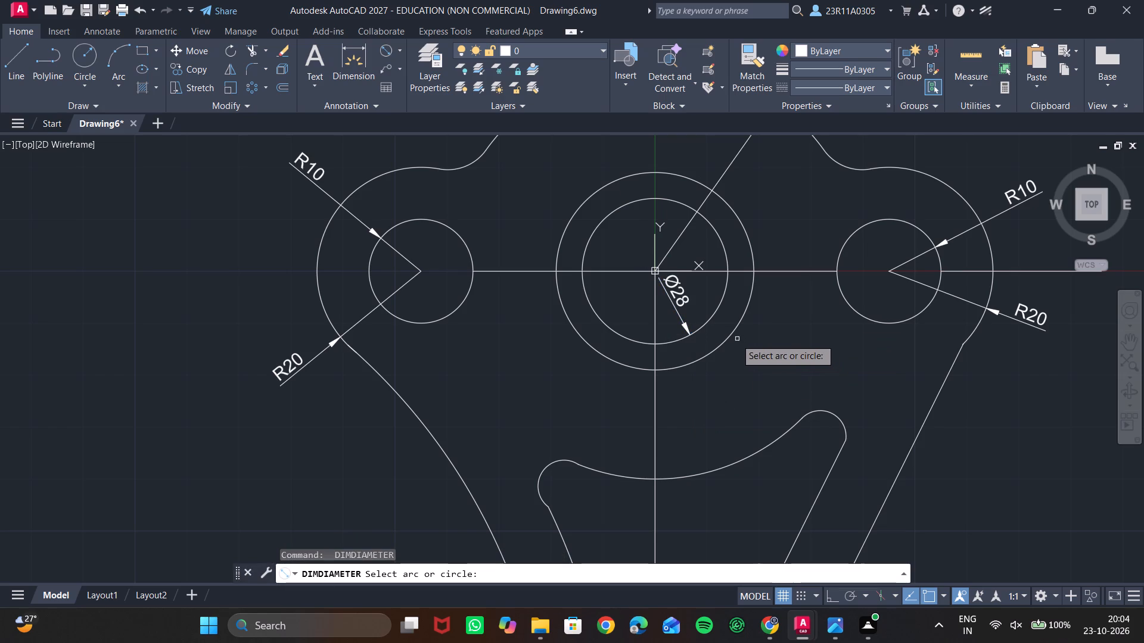
left_click(732, 335)
left_click(746, 362)
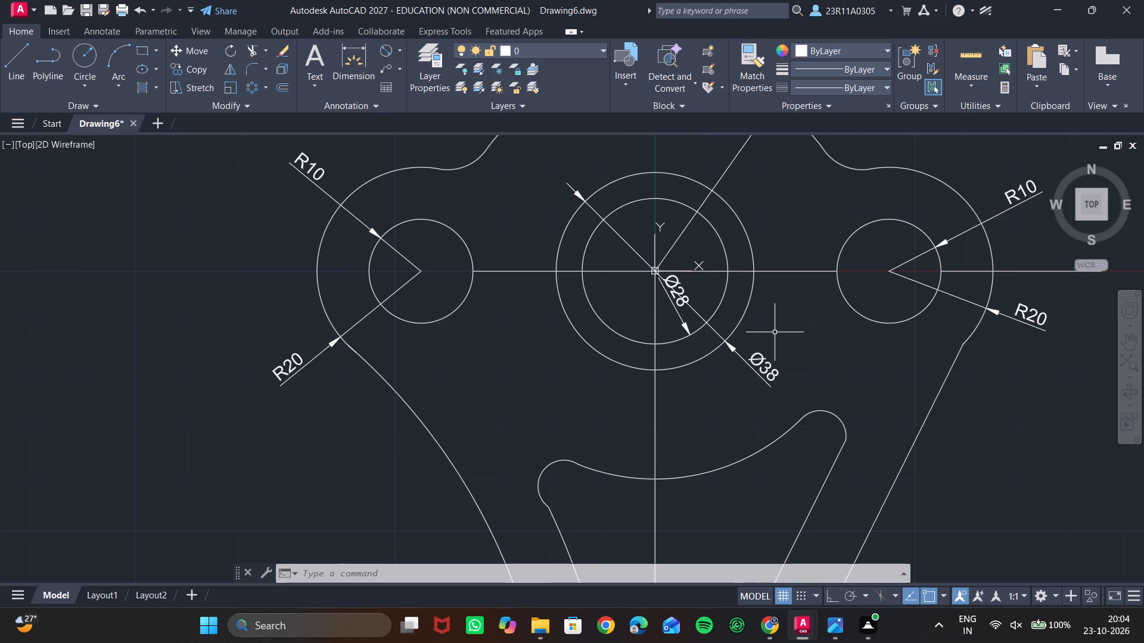
Add radius dimensions to the right and left fillet arcs joining the large top arc to the side lobes, placed above the outline.
middle_click_drag(779, 327, 580, 482)
left_click(400, 50)
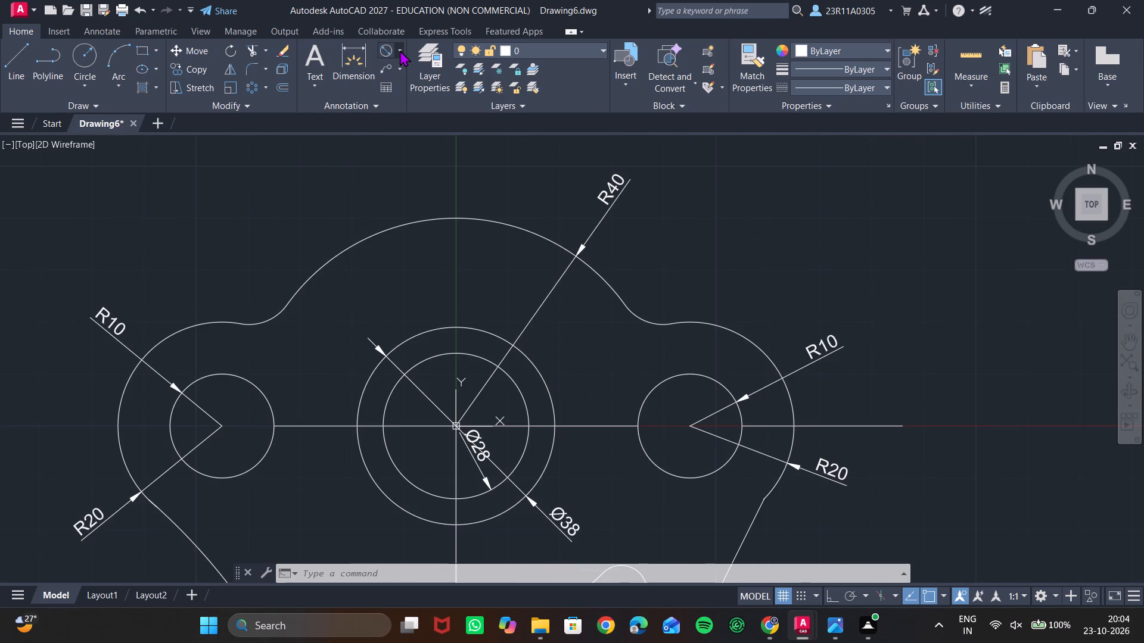
left_click(416, 210)
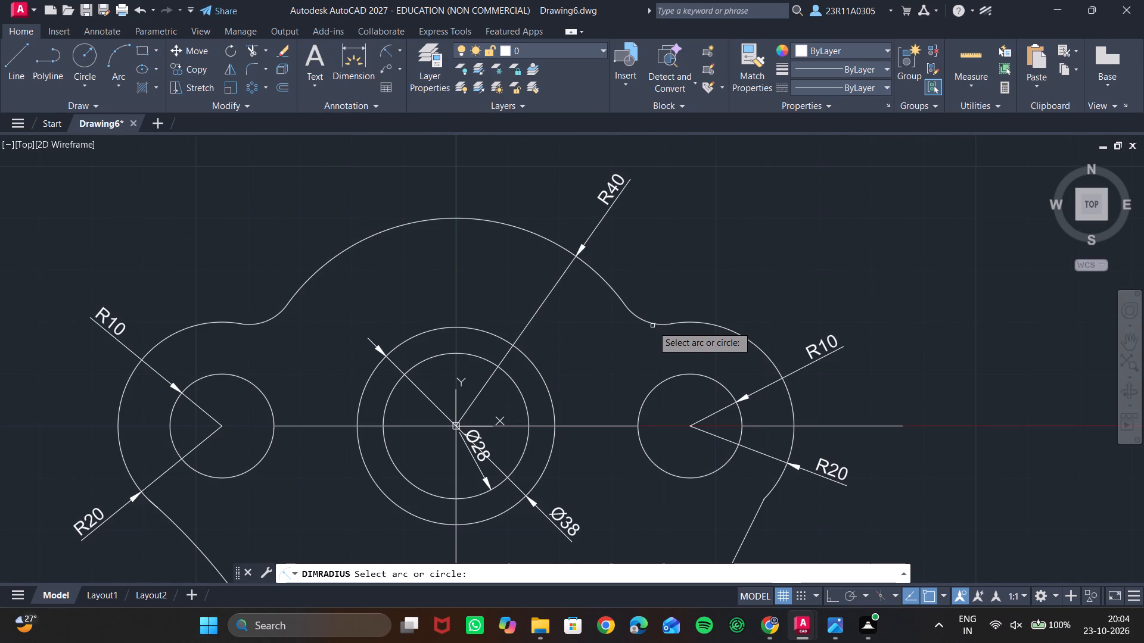
left_click(652, 324)
left_click(657, 301)
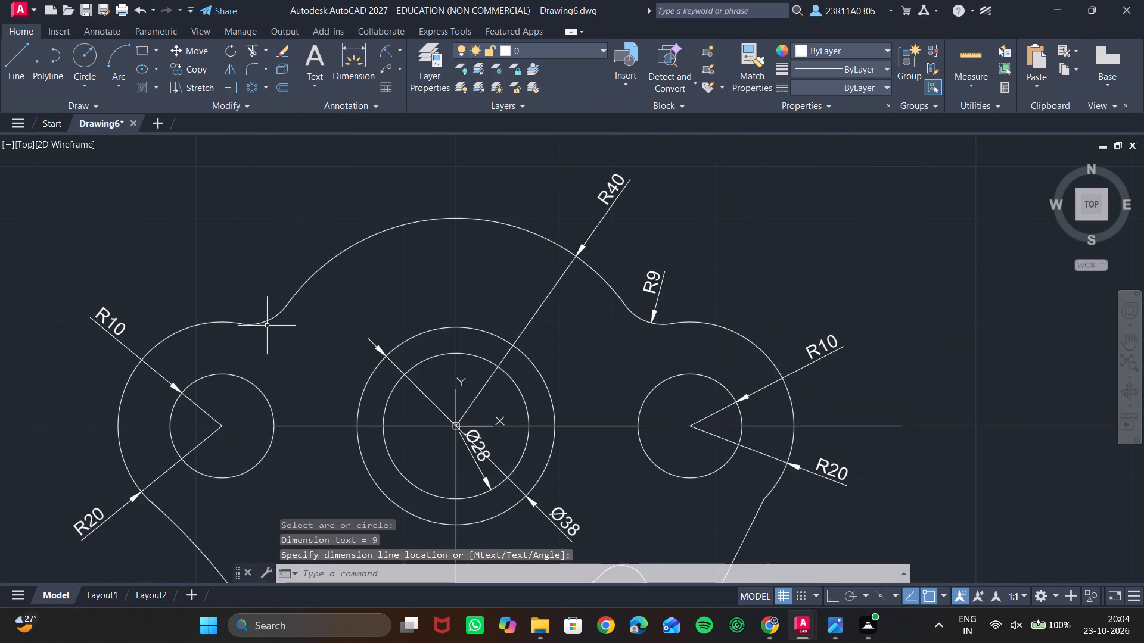
key("space")
left_click(270, 316)
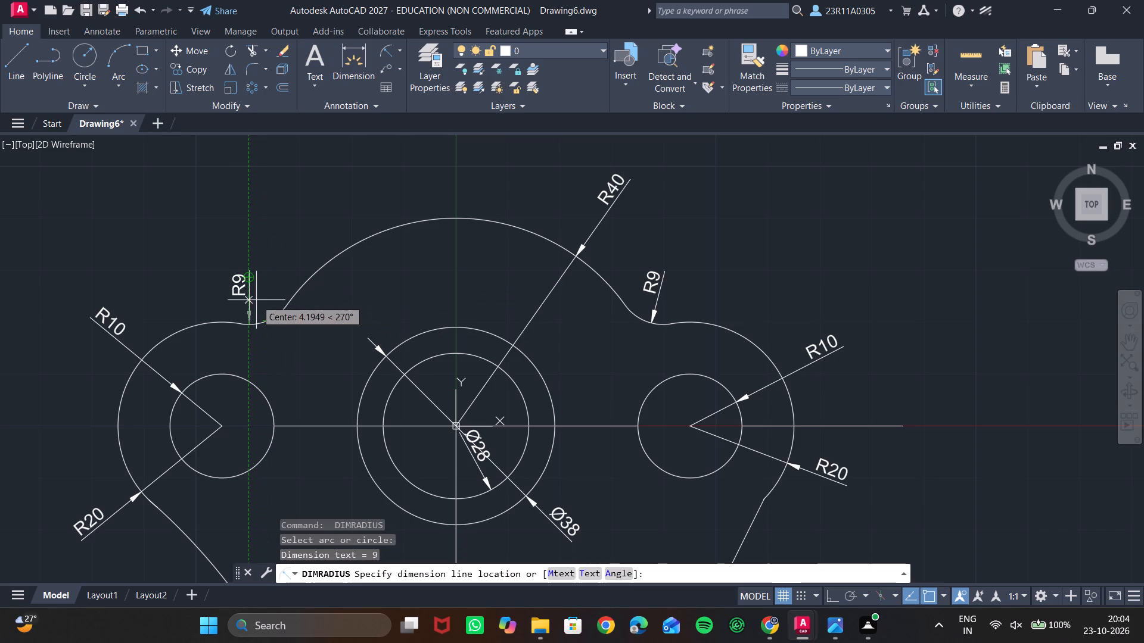
left_click(257, 301)
Add a radius dimension to the outer central circle, placed just outside its upper left side.
scroll(289, 286, "up", 1)
scroll(289, 286, "down", 1)
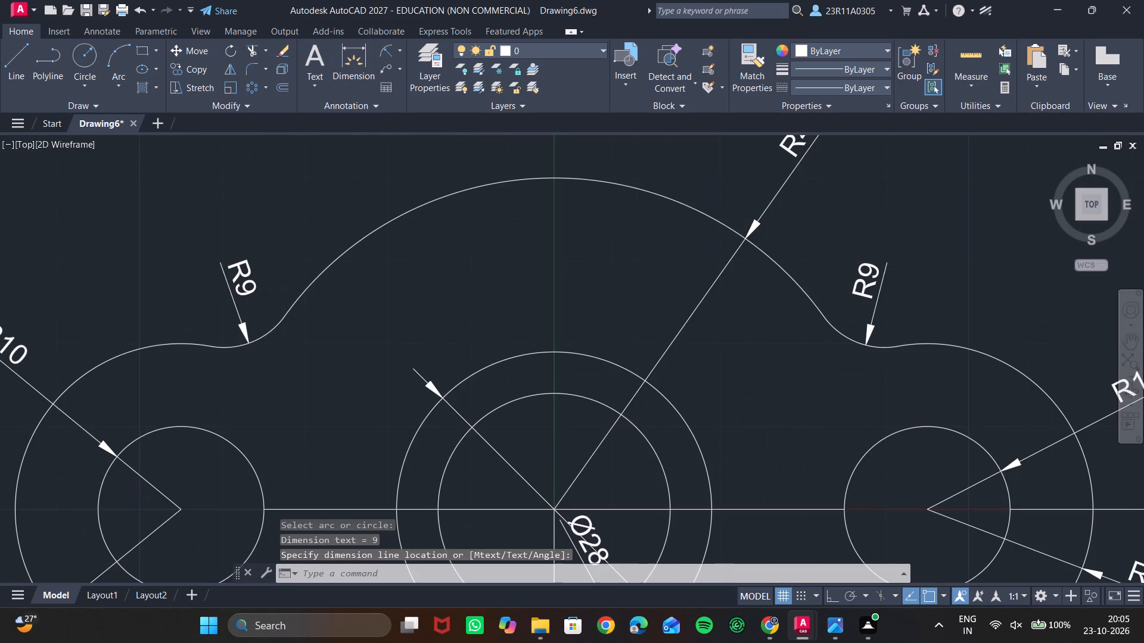
scroll(289, 286, "down", 1)
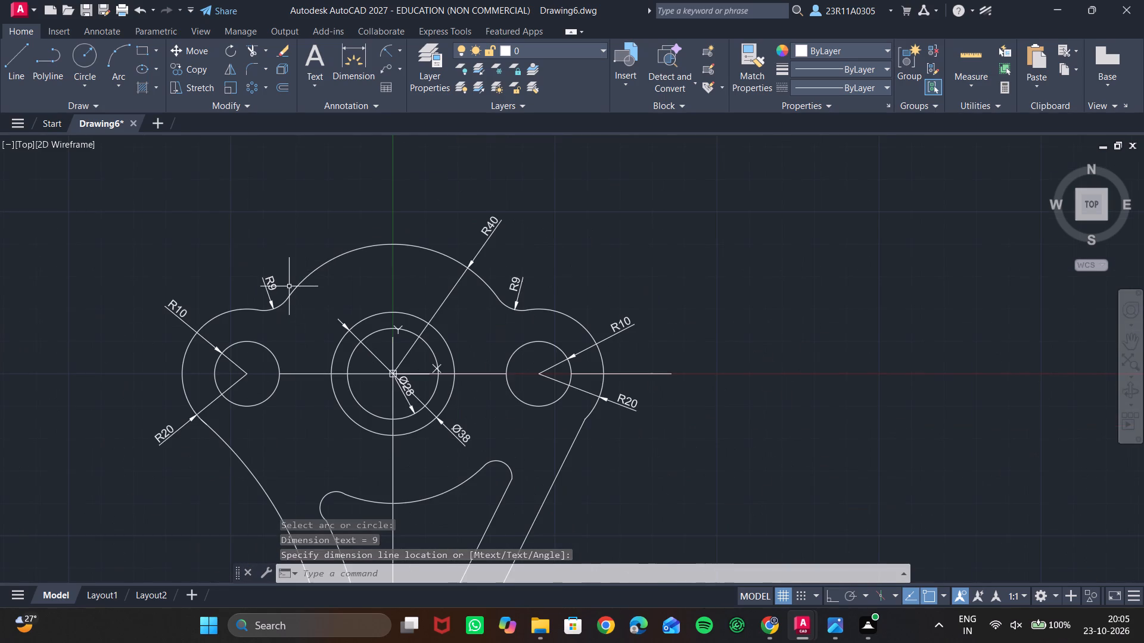
middle_click_drag(323, 332, 377, 297)
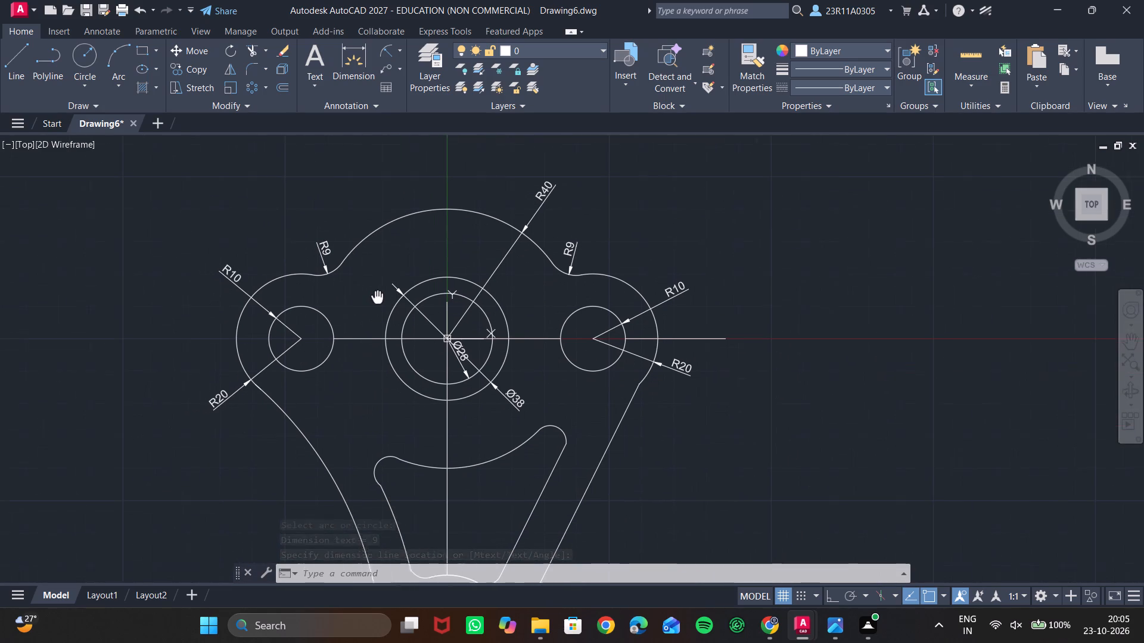
middle_click_drag(377, 297, 380, 295)
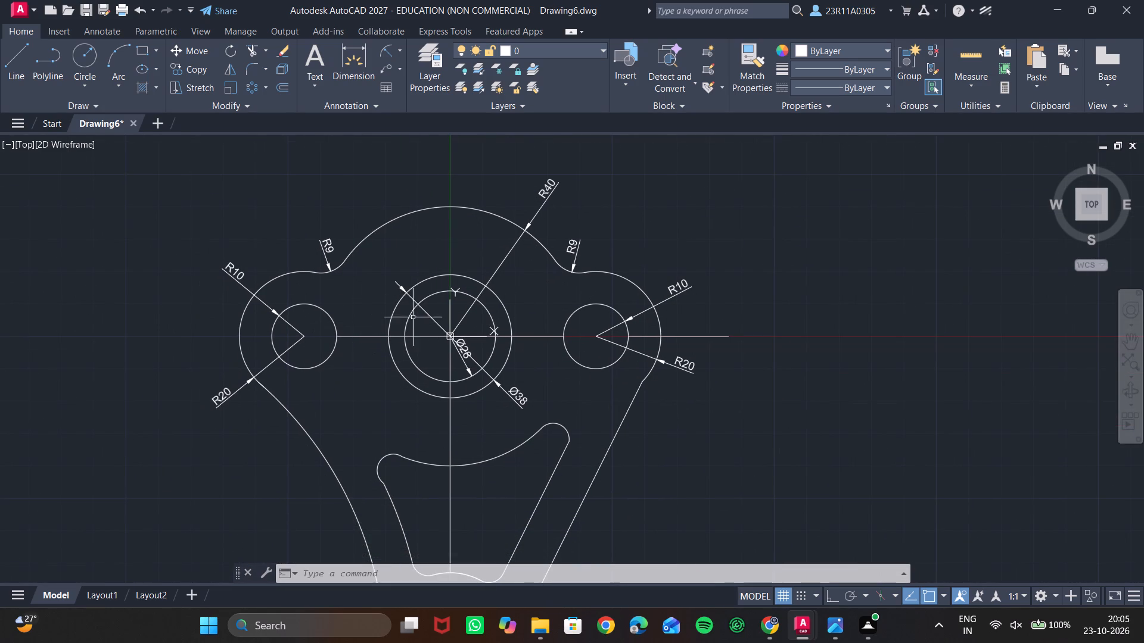
key("space")
left_click(427, 280)
left_click(416, 254)
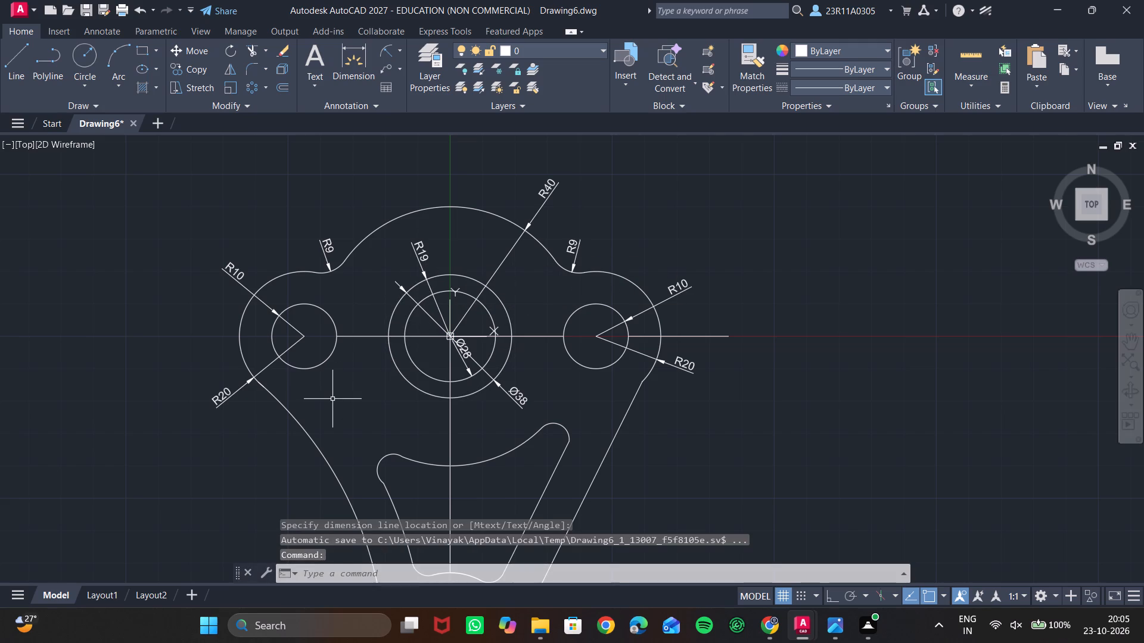
Add stacked horizontal linear dimensions above the plate, from the central hole's centre to the left hole's and between the left and right hole centres.
left_click(396, 49)
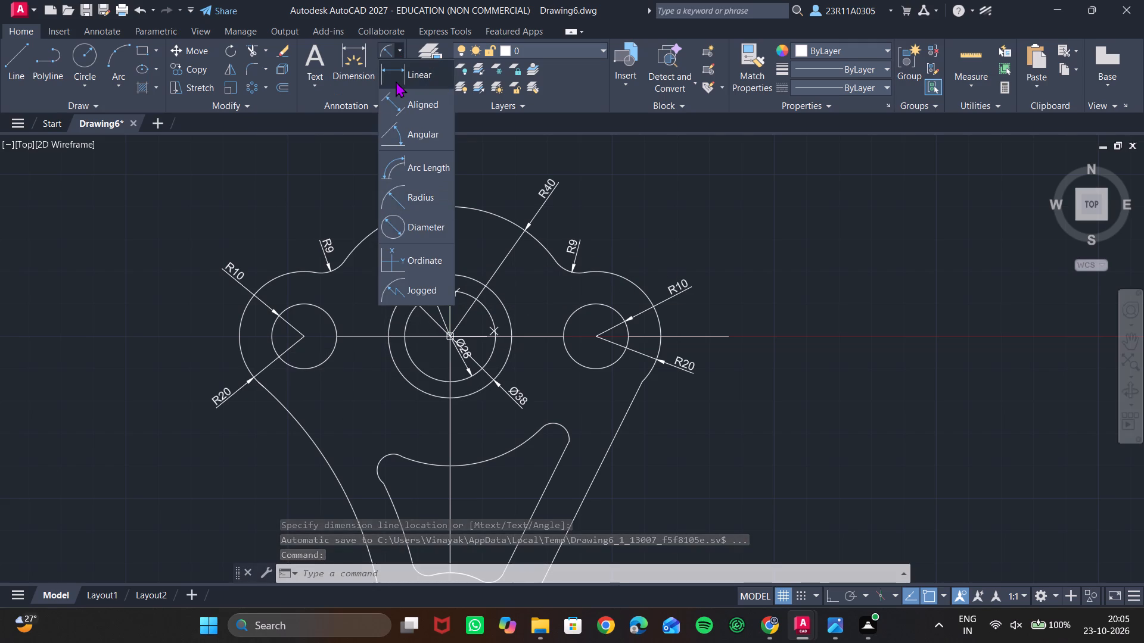
left_click(396, 81)
left_click(449, 337)
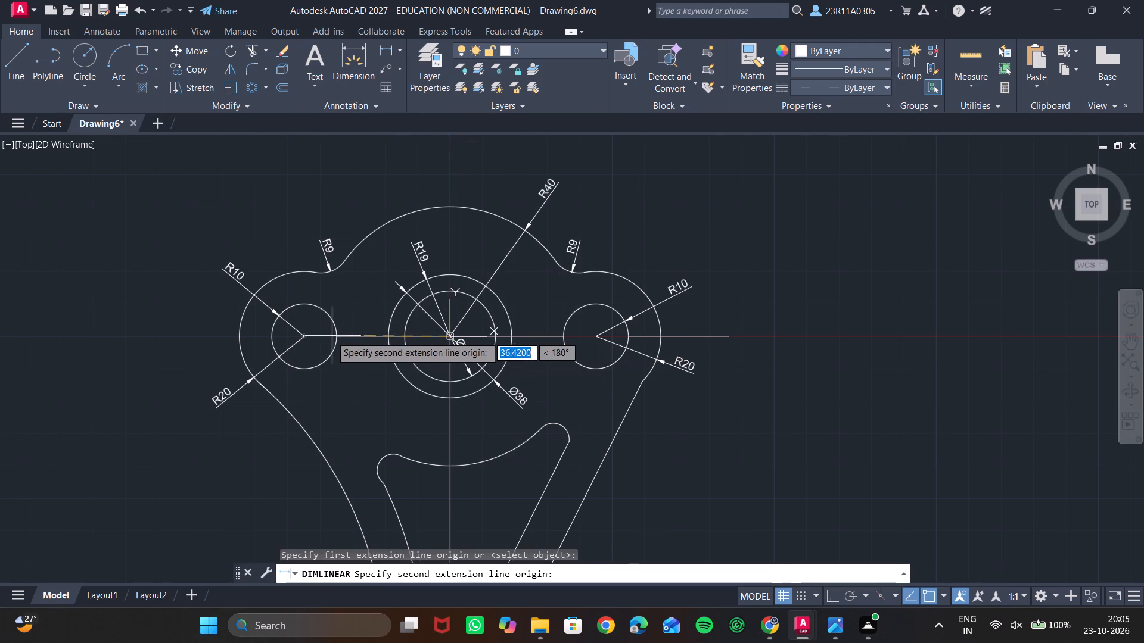
left_click(307, 339)
left_click(361, 192)
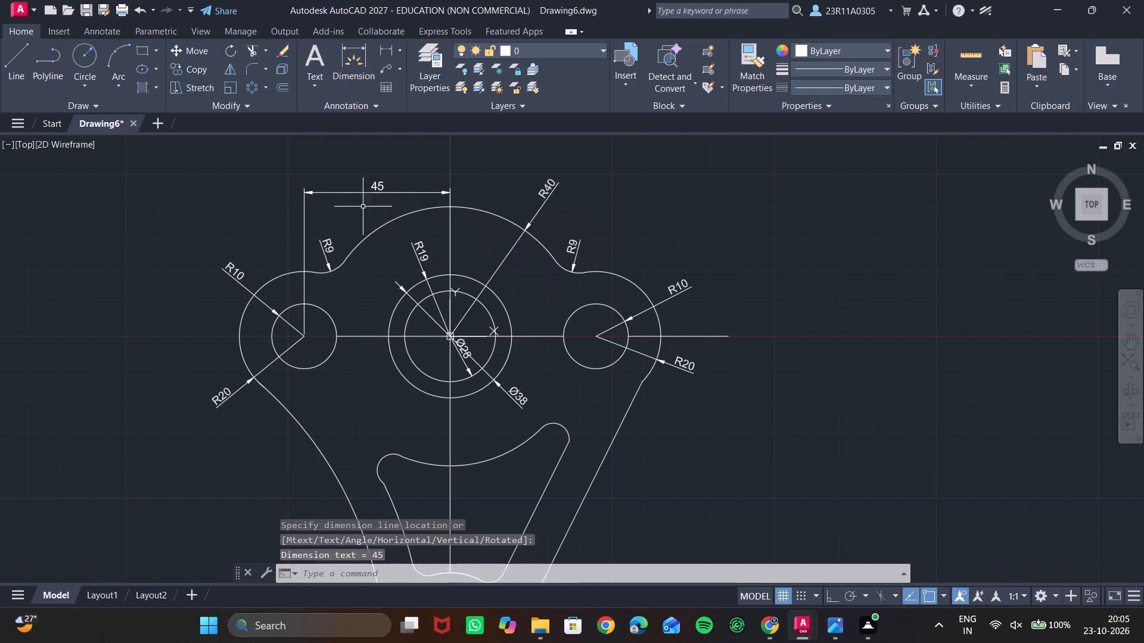
key("space")
left_click(307, 336)
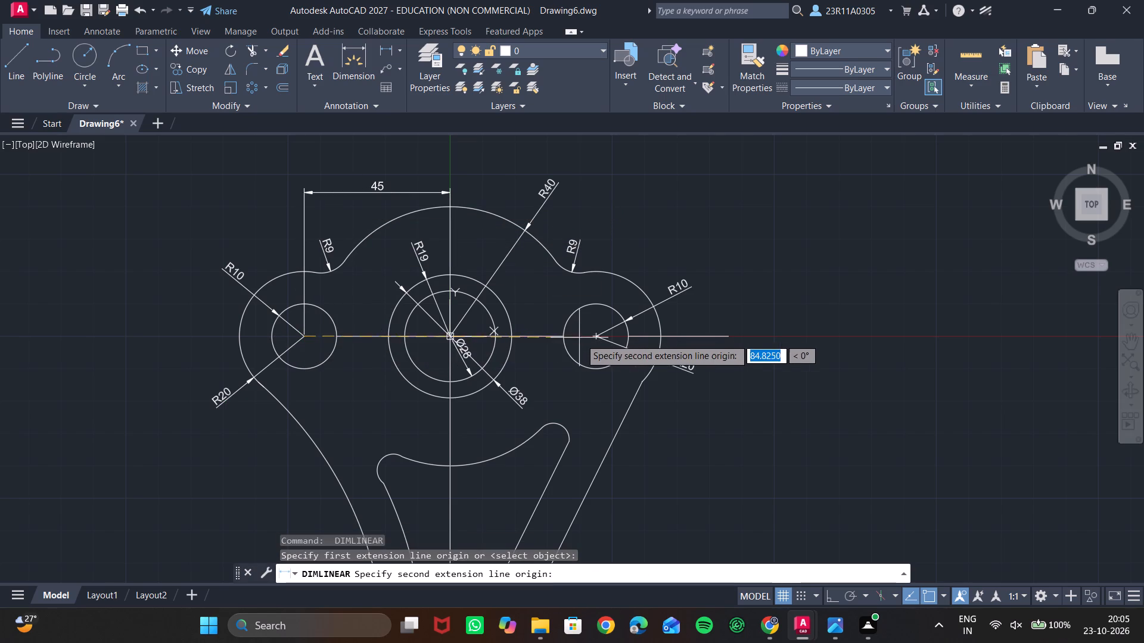
left_click(595, 340)
left_click(471, 165)
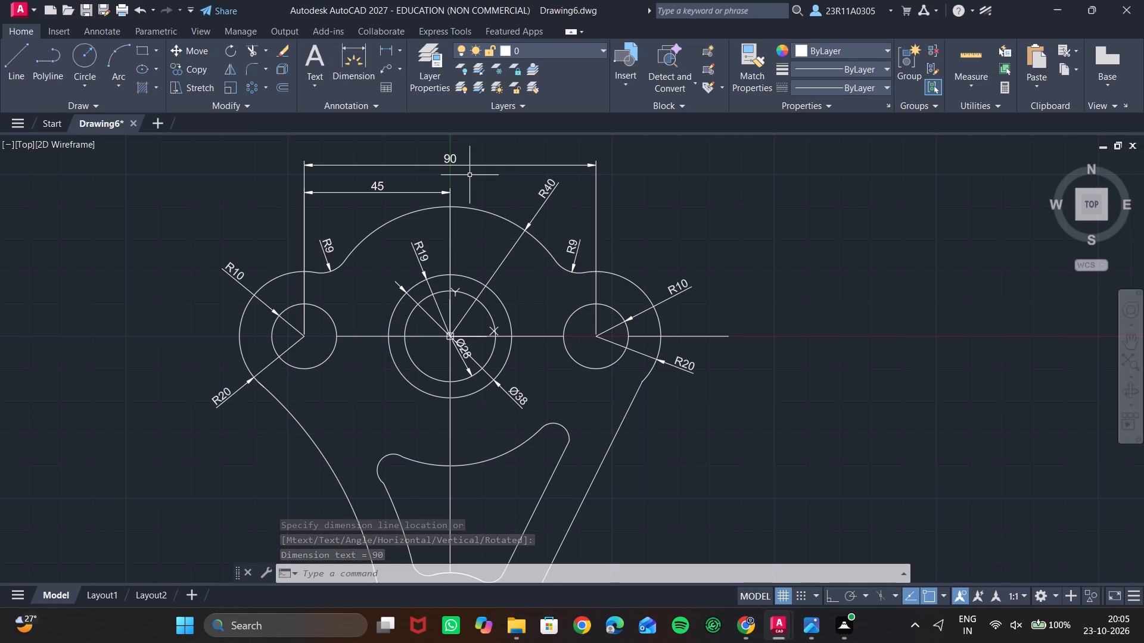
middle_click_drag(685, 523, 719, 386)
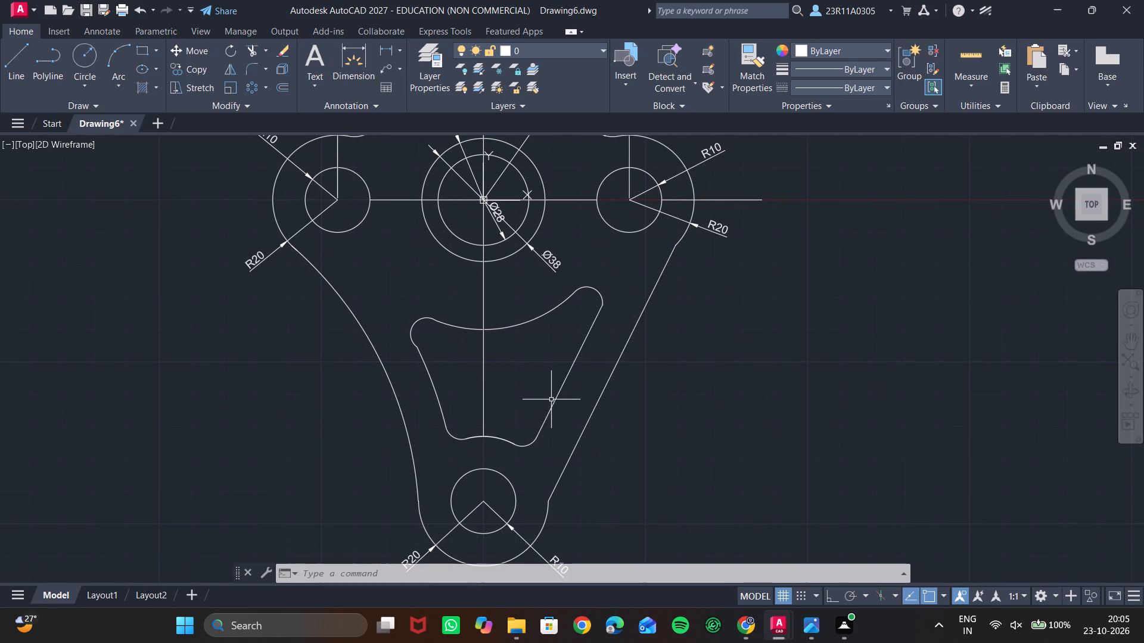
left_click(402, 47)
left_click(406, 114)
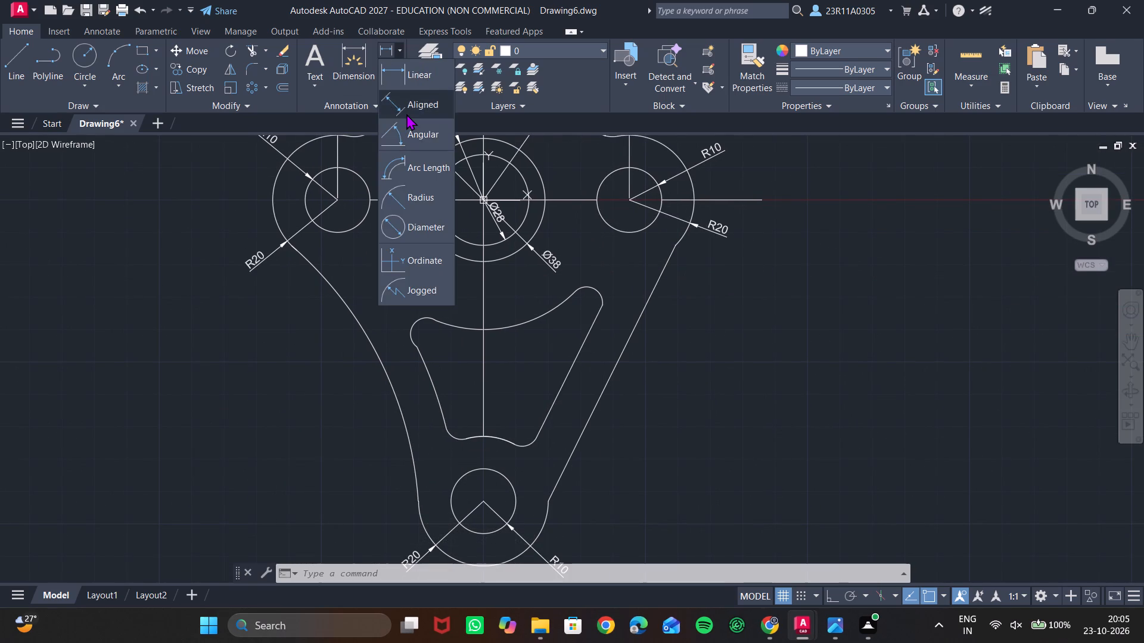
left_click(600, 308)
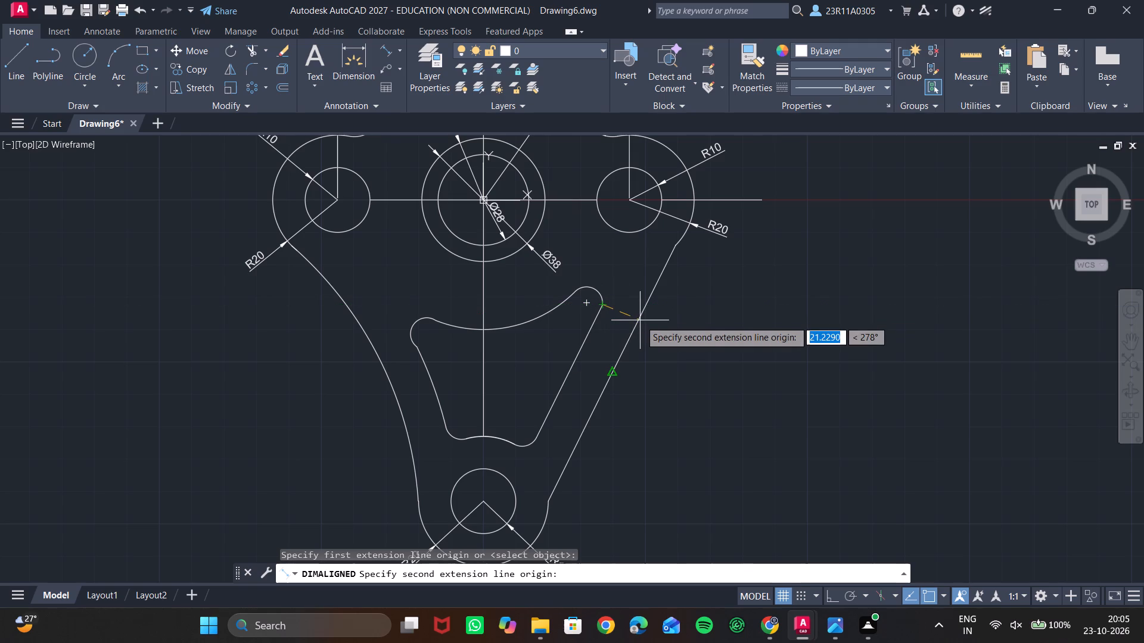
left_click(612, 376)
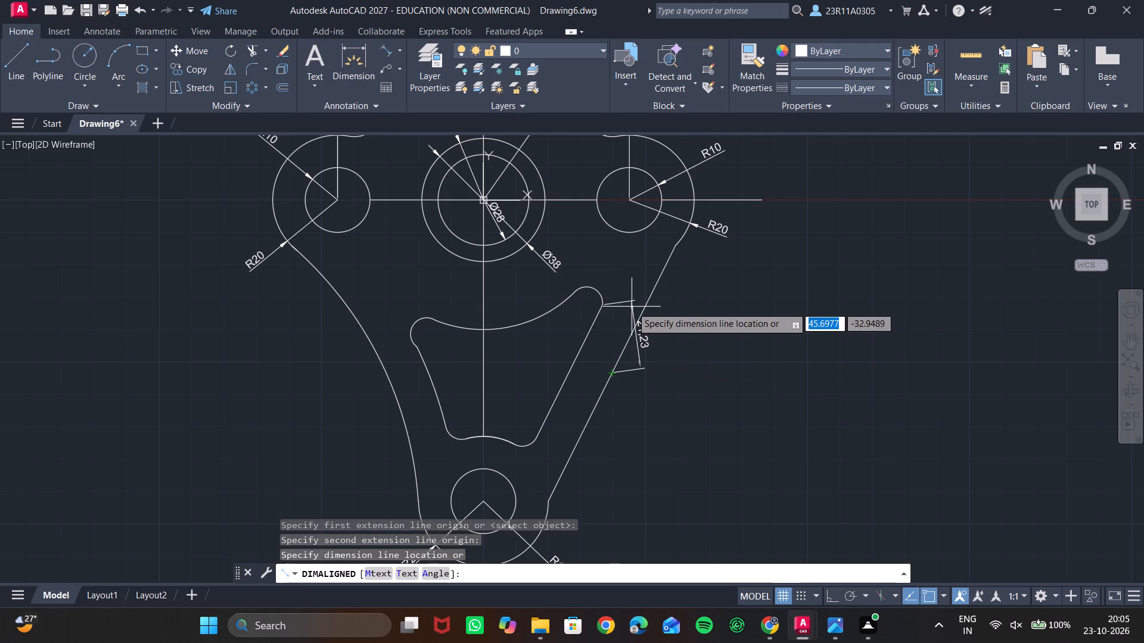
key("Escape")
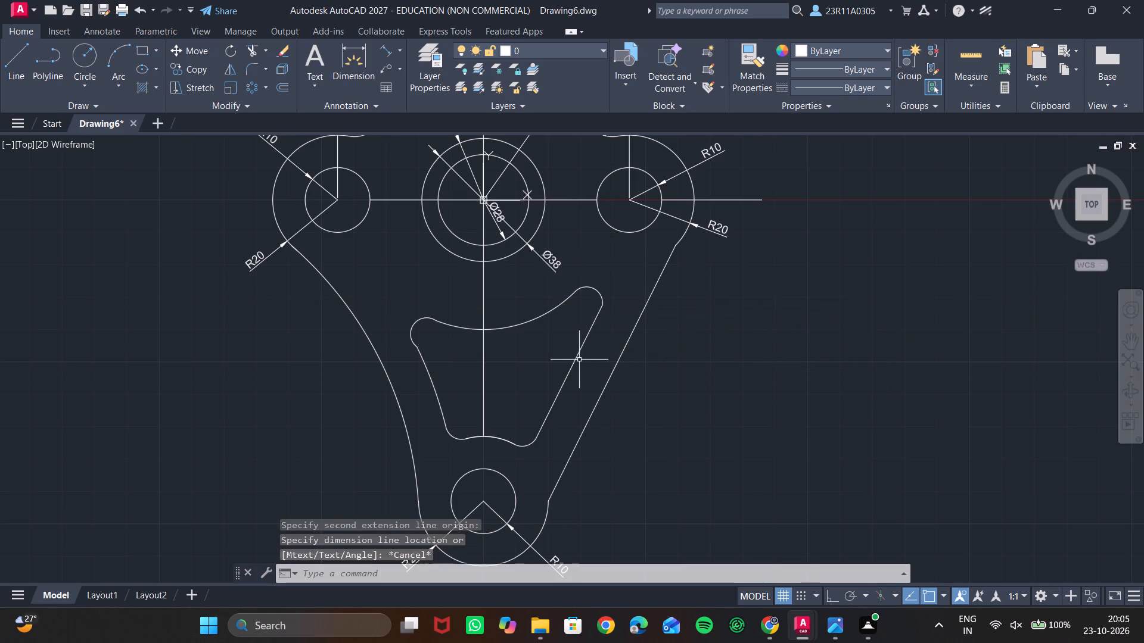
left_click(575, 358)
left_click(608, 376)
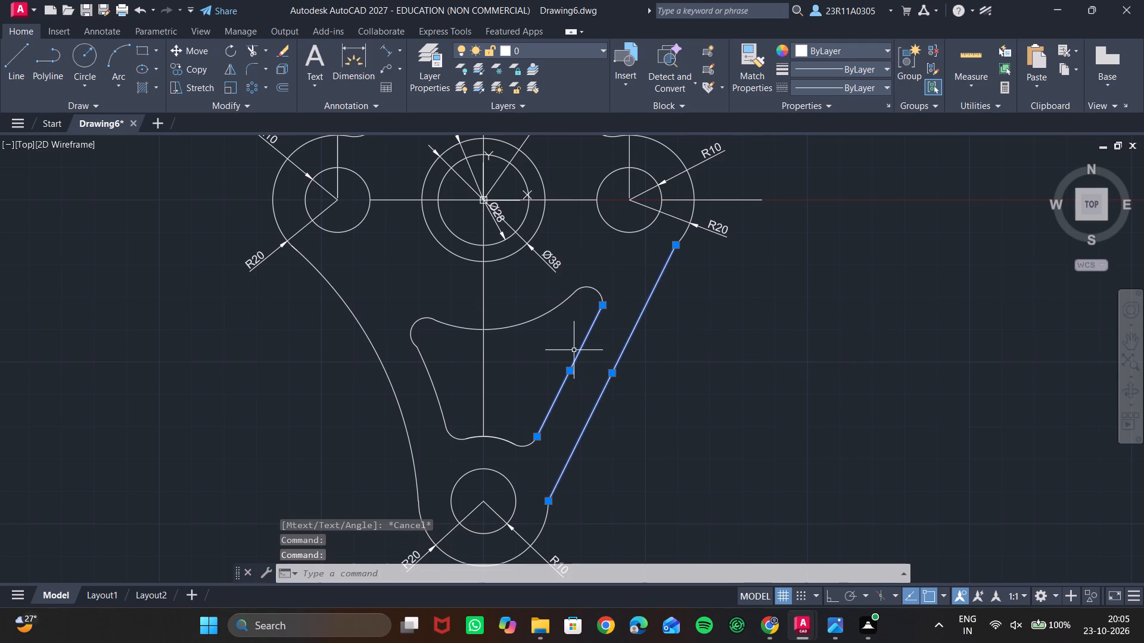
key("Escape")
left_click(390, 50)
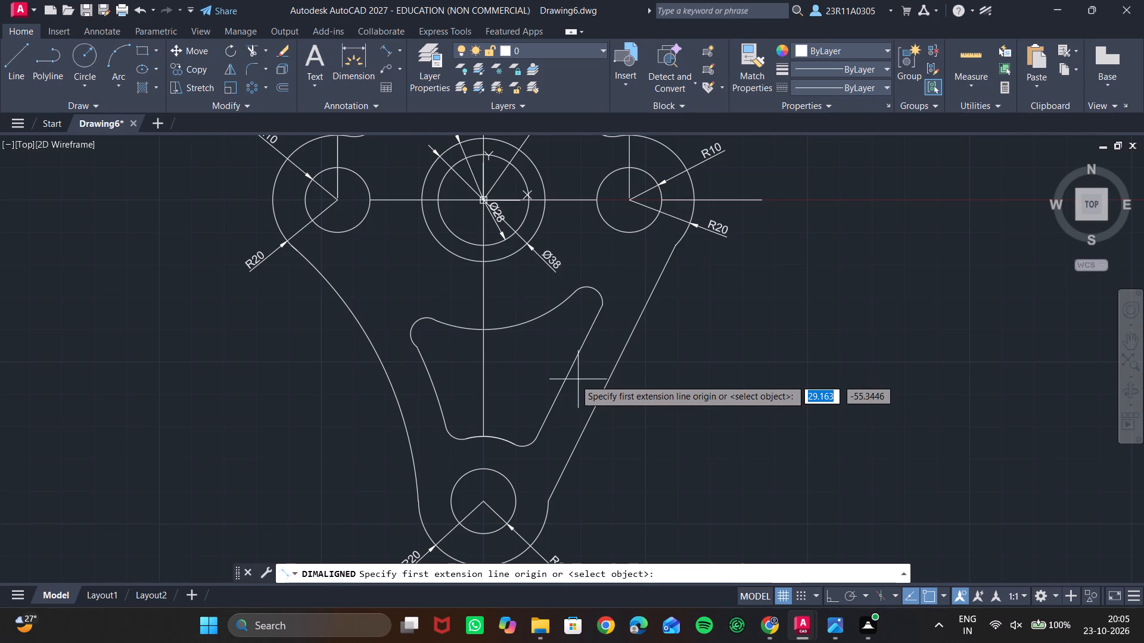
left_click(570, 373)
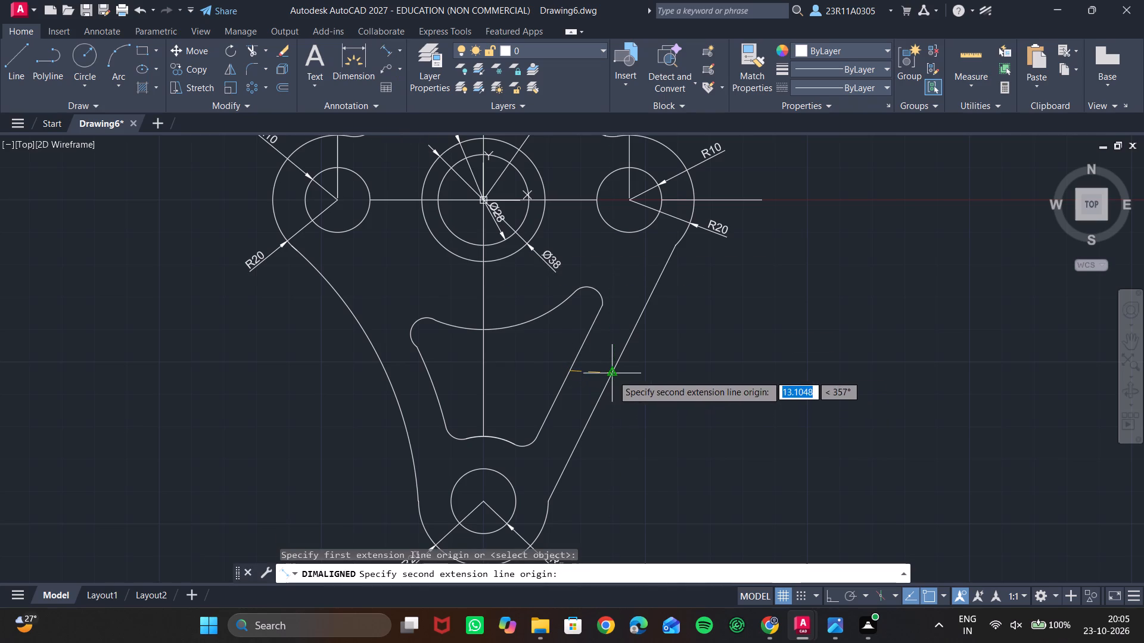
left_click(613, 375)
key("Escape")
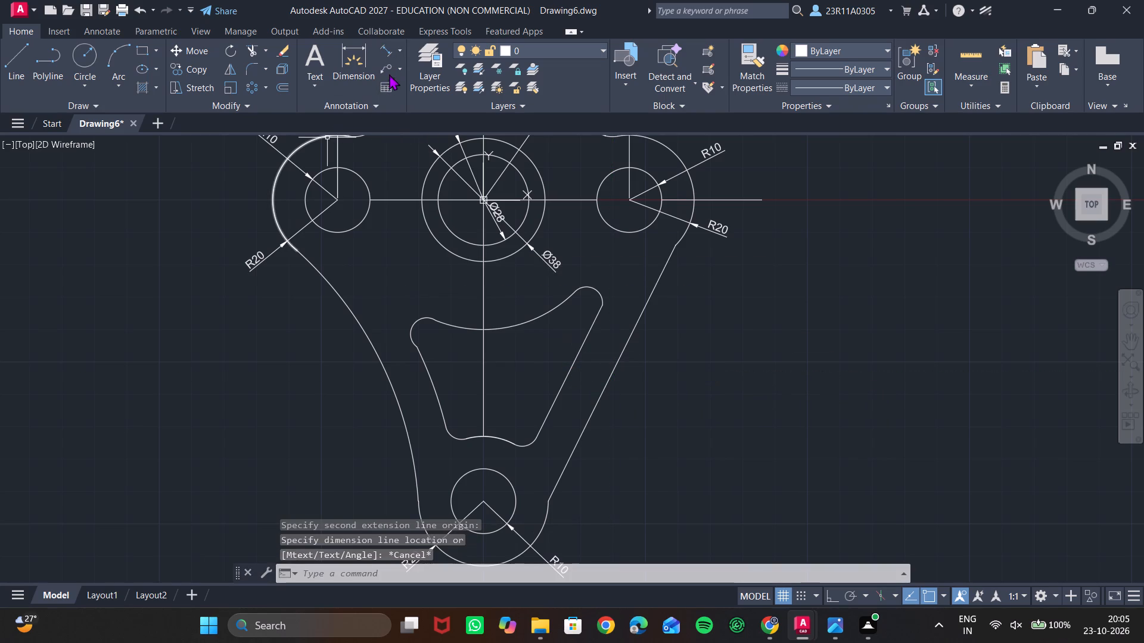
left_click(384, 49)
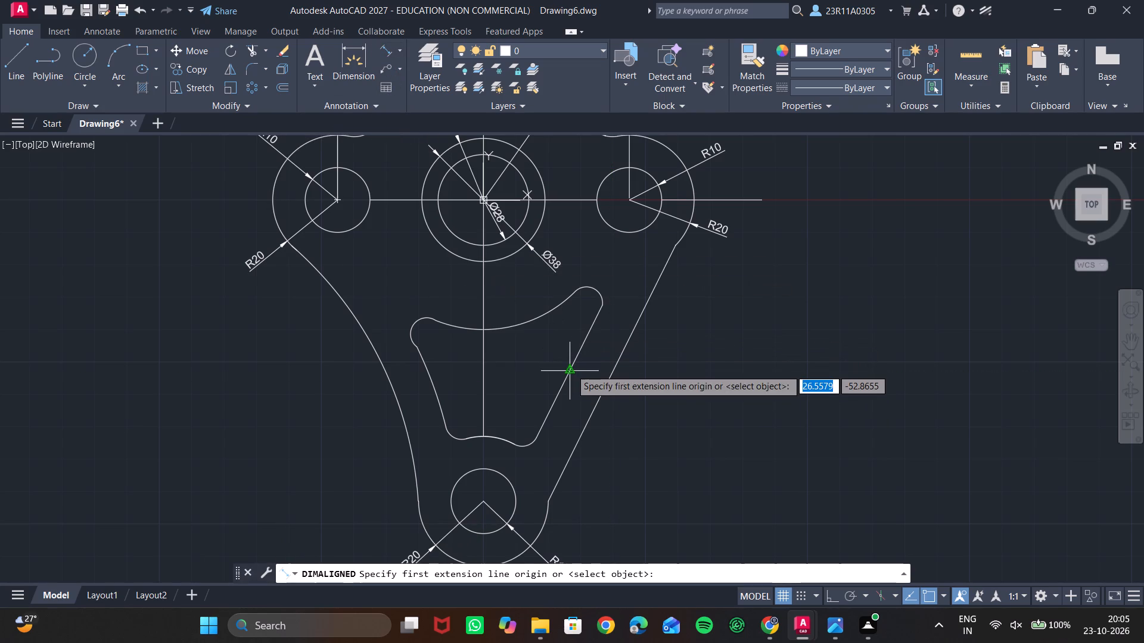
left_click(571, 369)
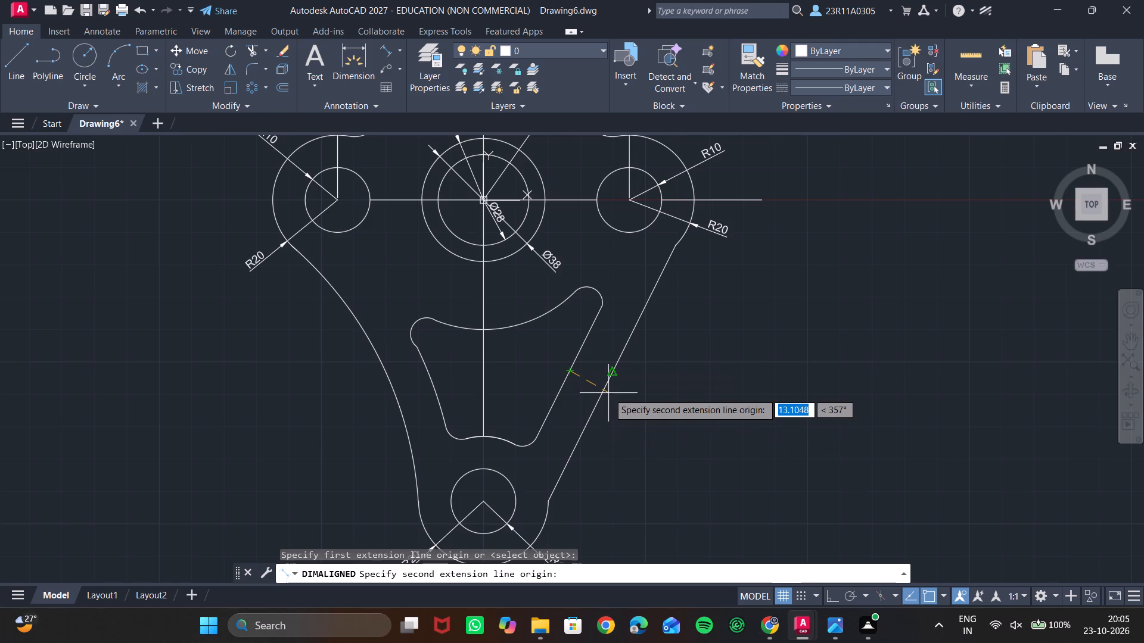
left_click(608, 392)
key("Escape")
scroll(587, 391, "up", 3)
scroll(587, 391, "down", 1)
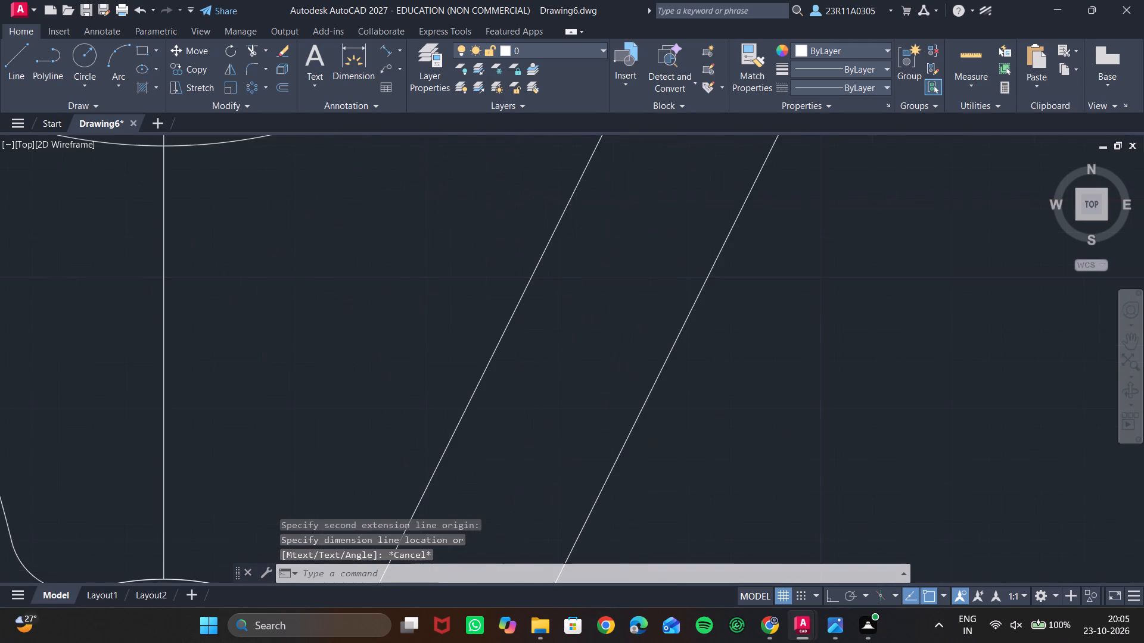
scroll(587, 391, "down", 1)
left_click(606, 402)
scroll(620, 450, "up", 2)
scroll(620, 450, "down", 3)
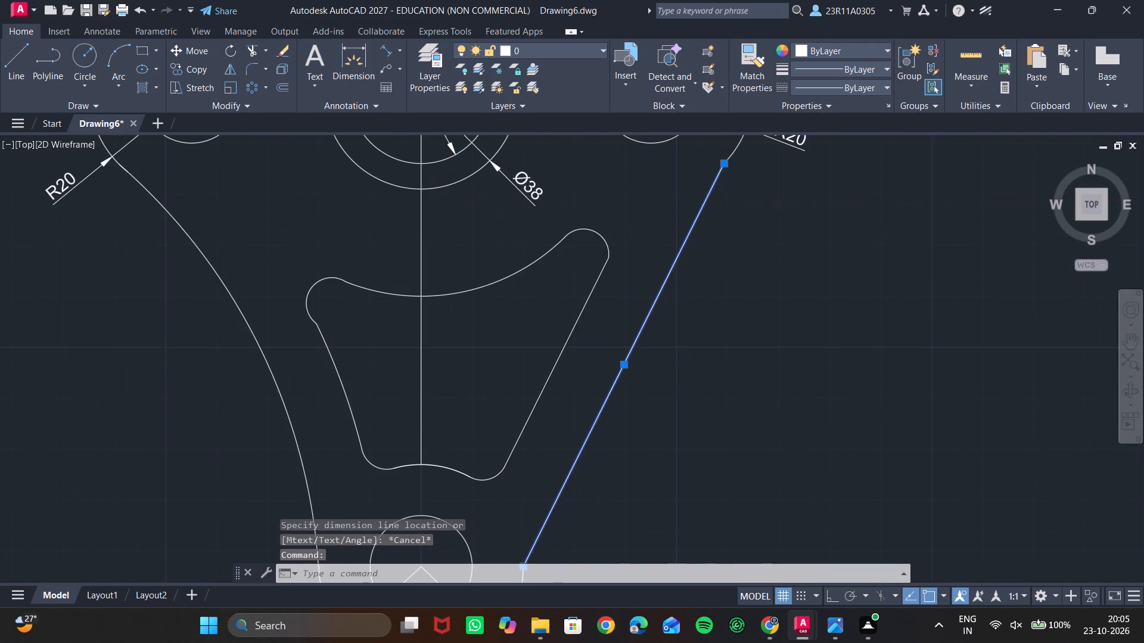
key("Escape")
Draw a short line from the midpoint of the plate's straight right edge, slanting outward and downward.
left_click(27, 49)
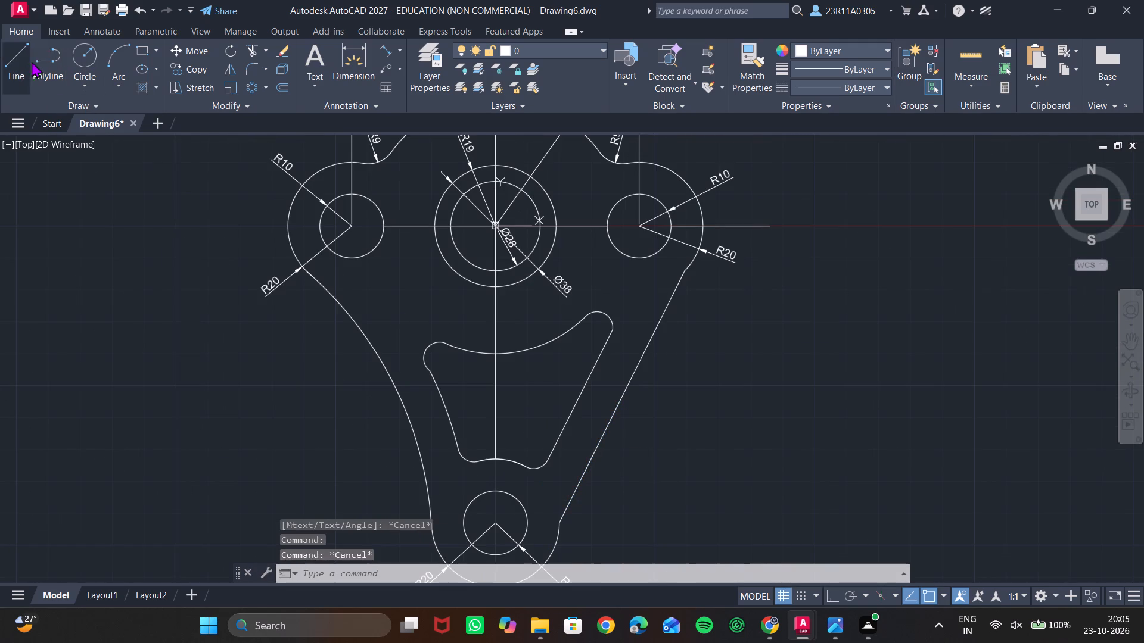
left_click(622, 398)
left_click(633, 413)
key("Escape")
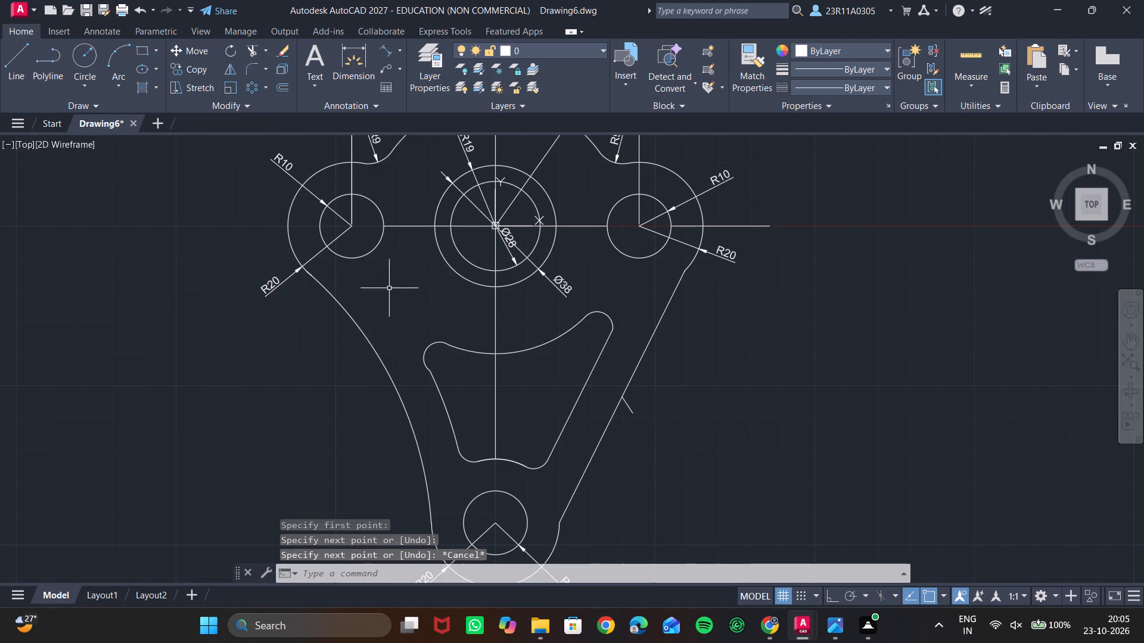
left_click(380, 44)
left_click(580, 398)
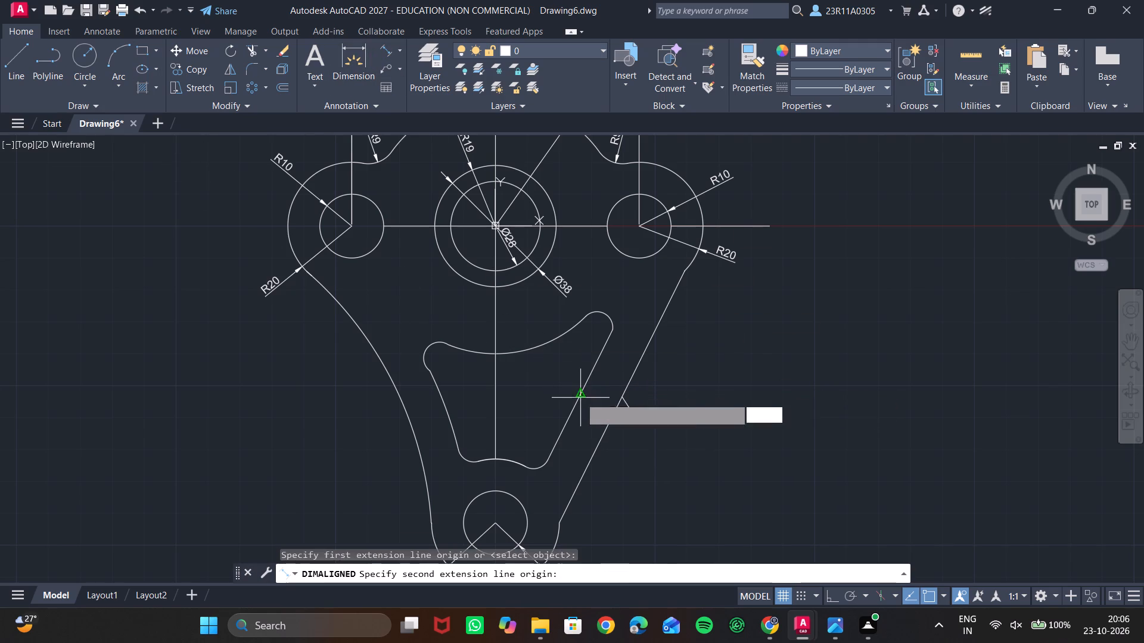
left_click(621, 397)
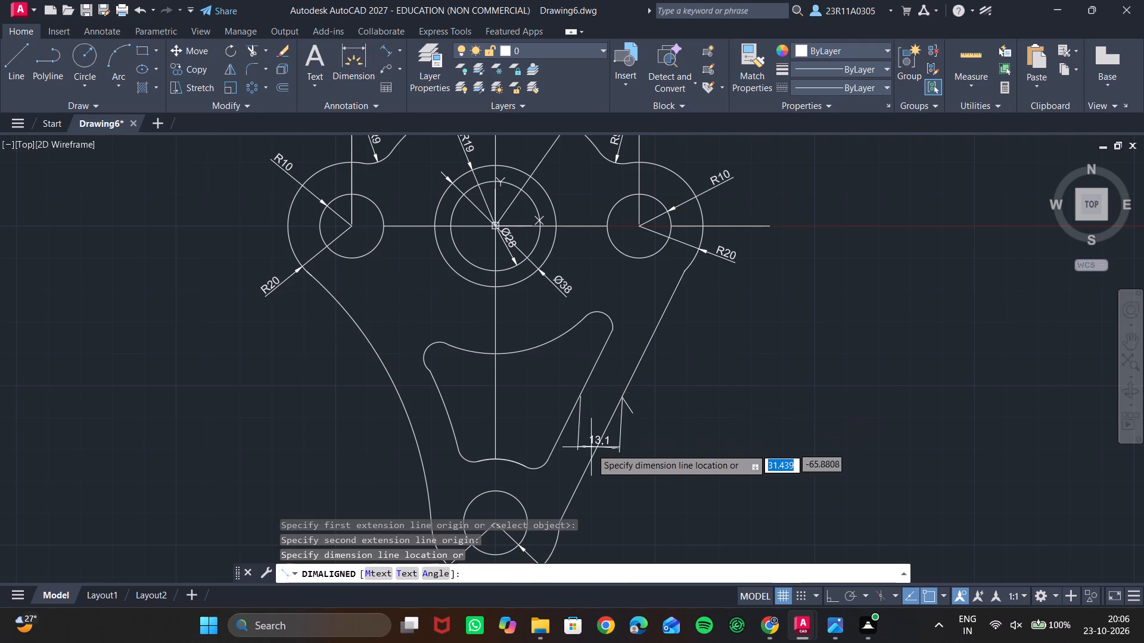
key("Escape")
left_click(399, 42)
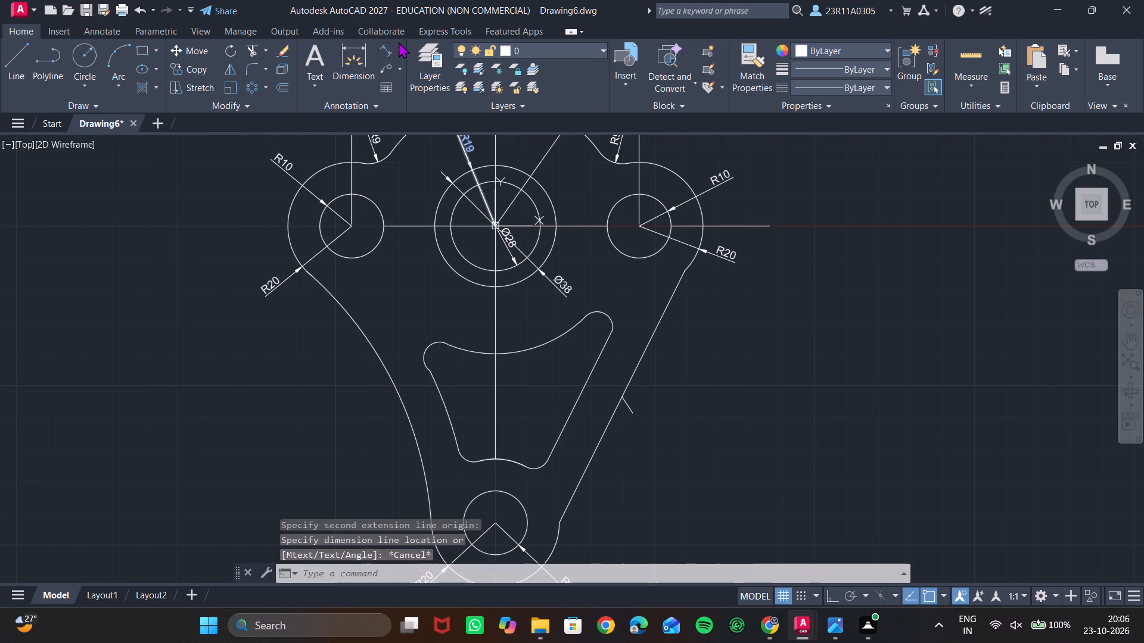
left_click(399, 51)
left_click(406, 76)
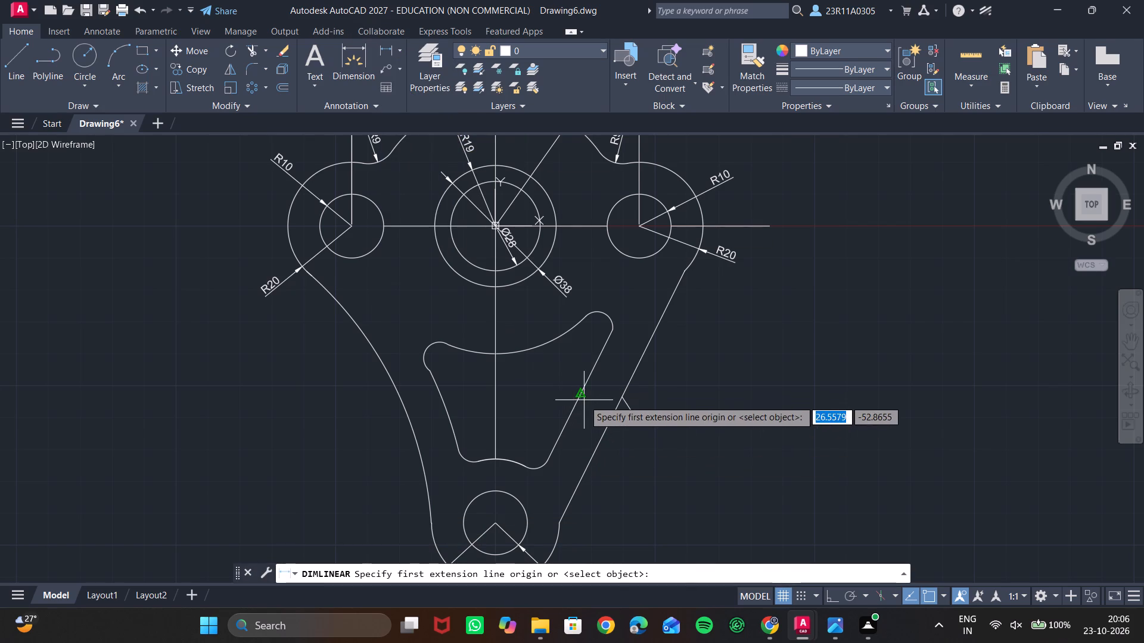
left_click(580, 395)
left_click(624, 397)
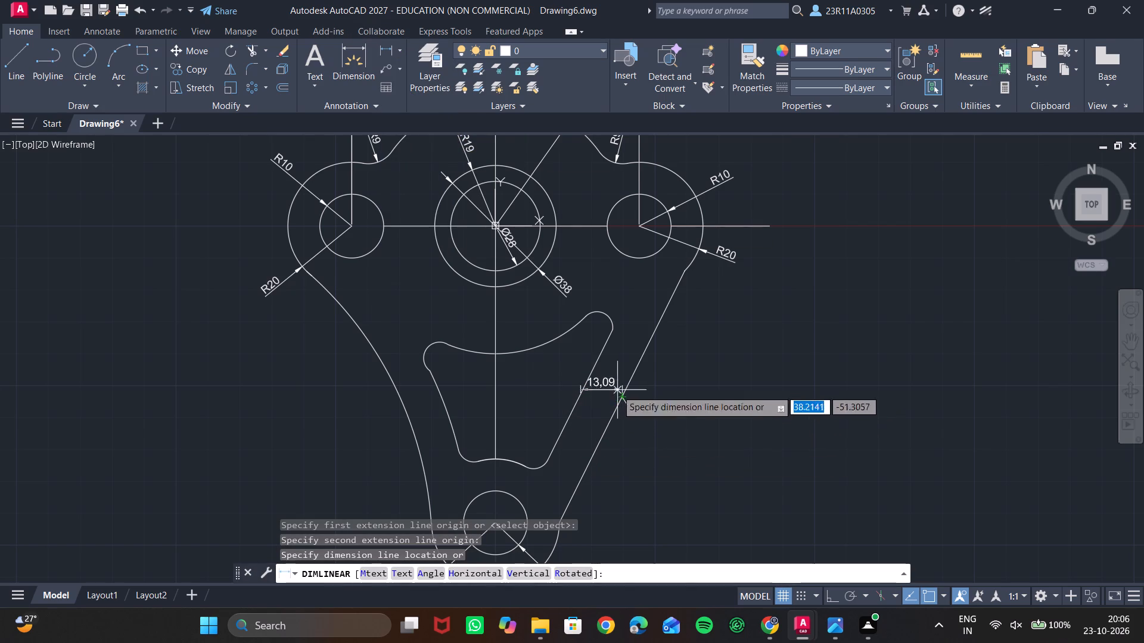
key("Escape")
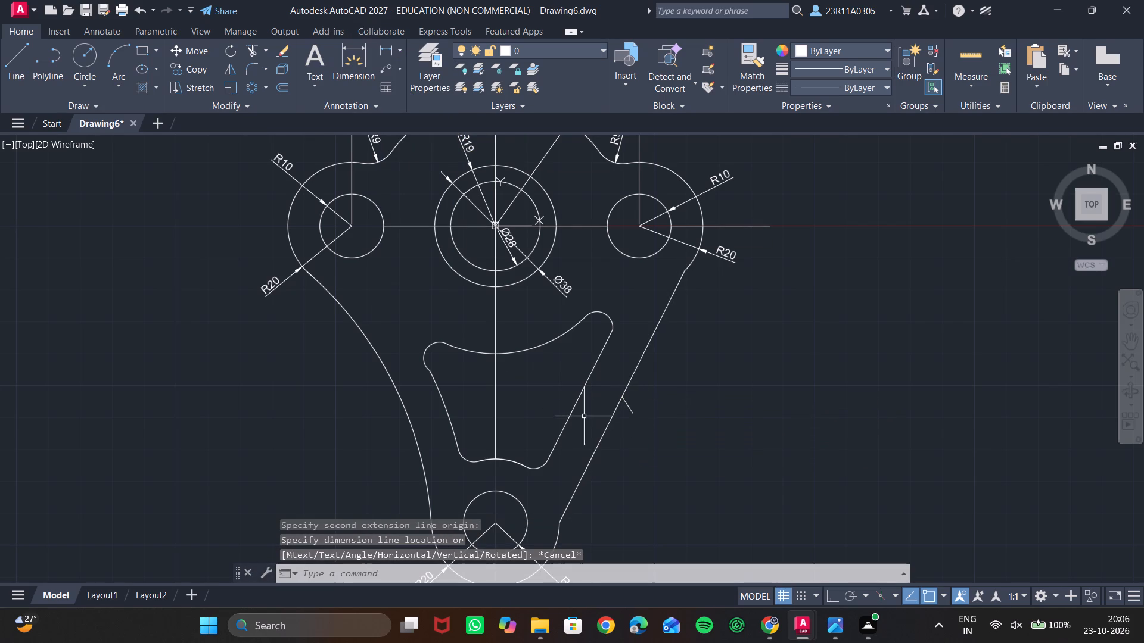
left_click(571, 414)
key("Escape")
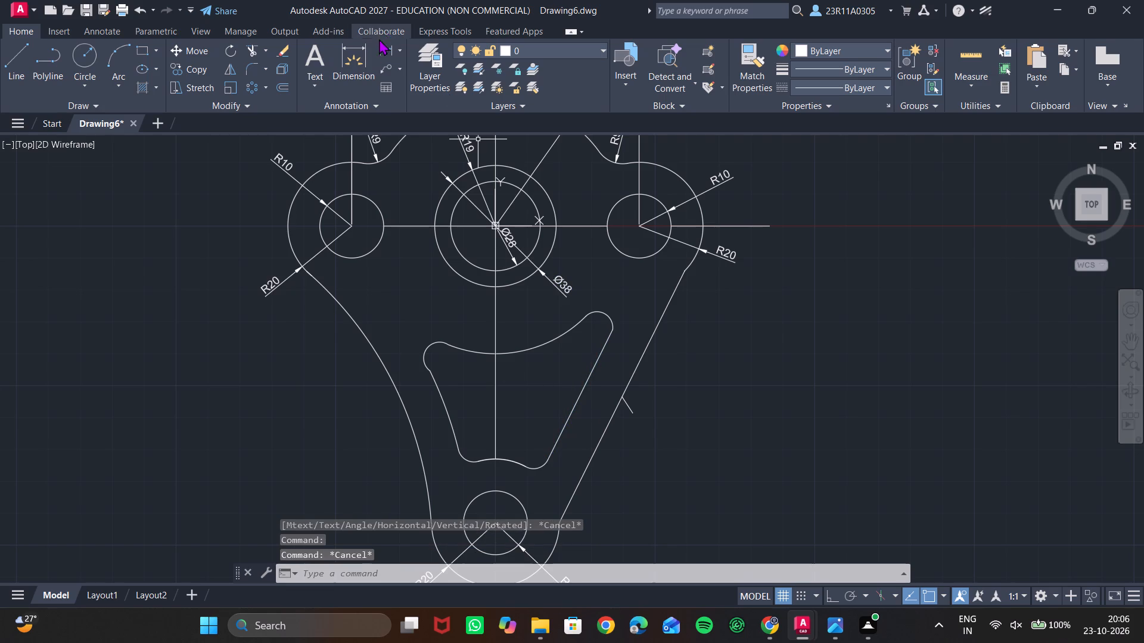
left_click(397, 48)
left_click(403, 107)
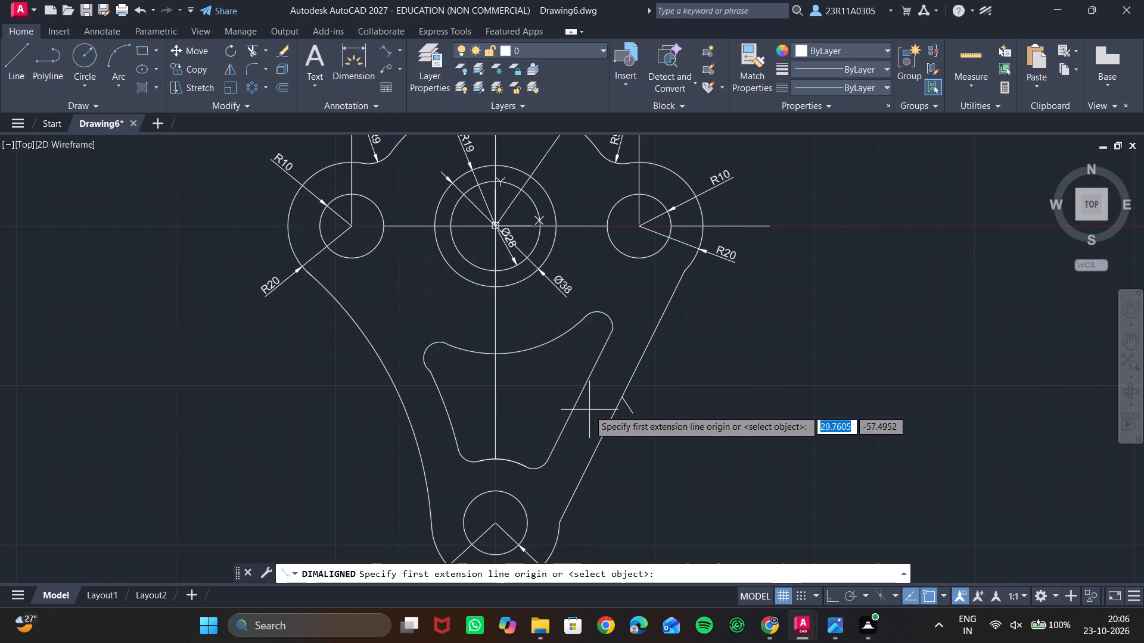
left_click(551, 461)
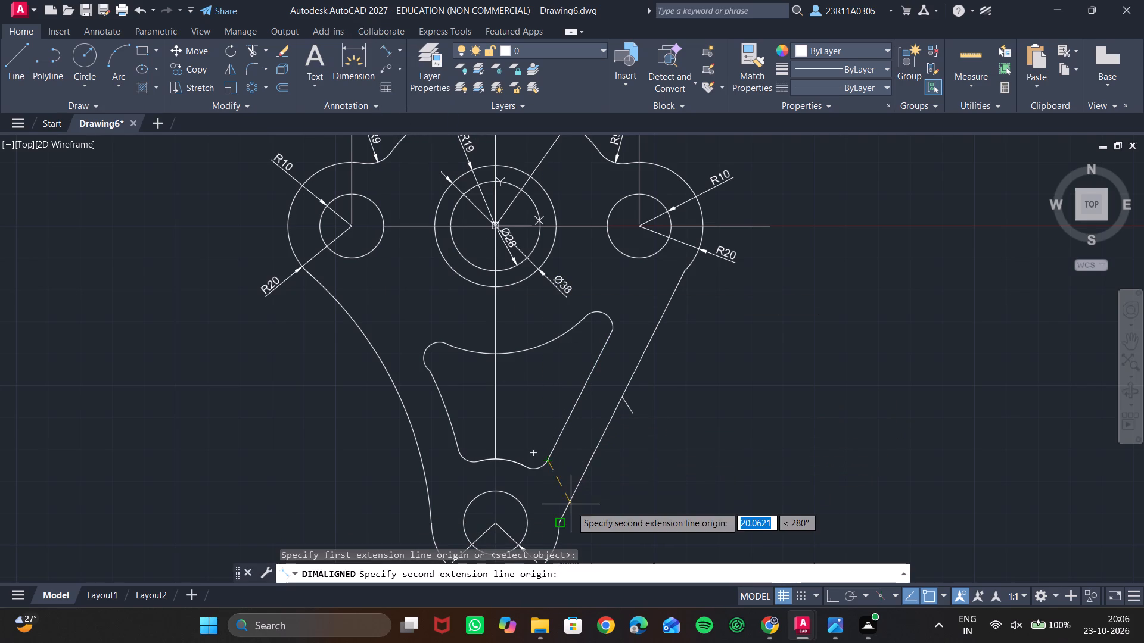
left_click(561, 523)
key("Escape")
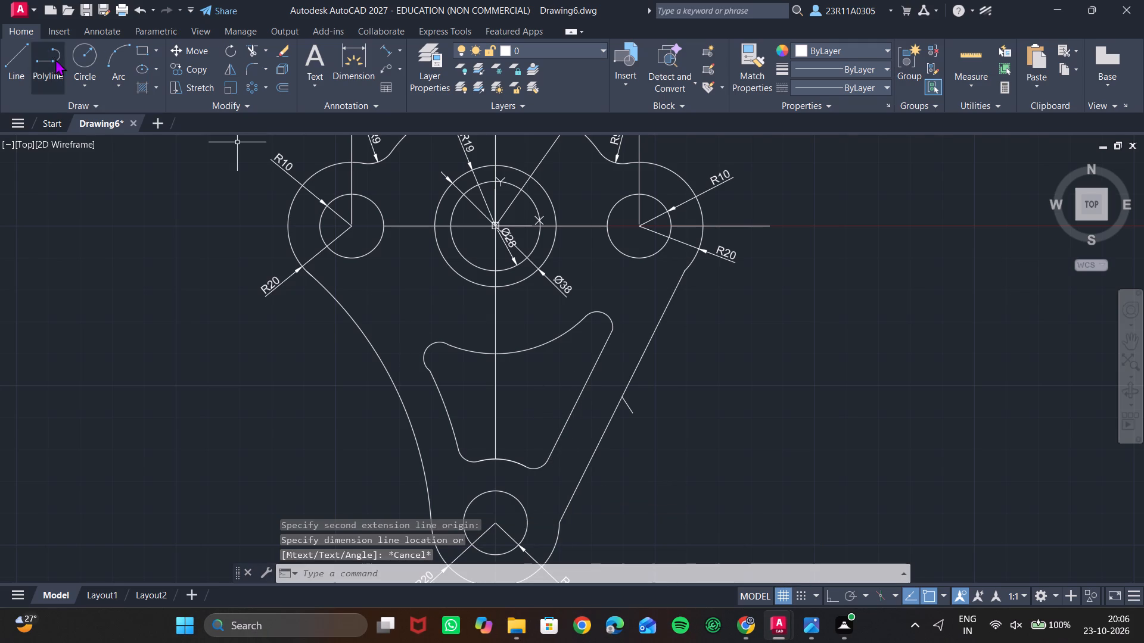
Draw a construction line about 21 units long from the cutout's lower right corner, perpendicularly across the plate's straight right edge.
left_click(24, 54)
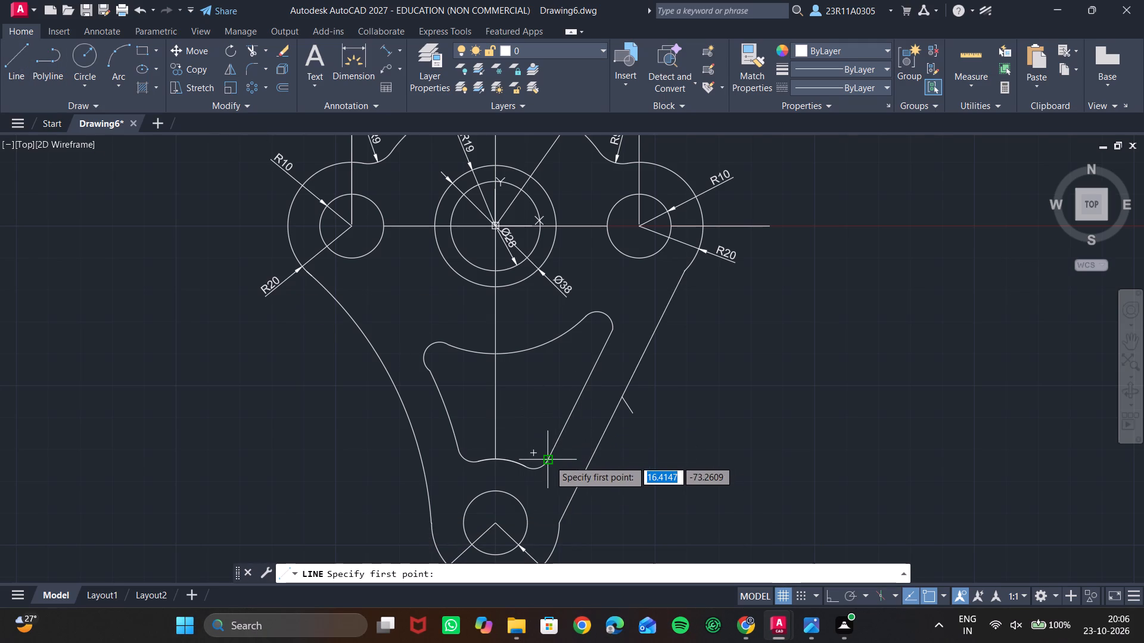
left_click(549, 460)
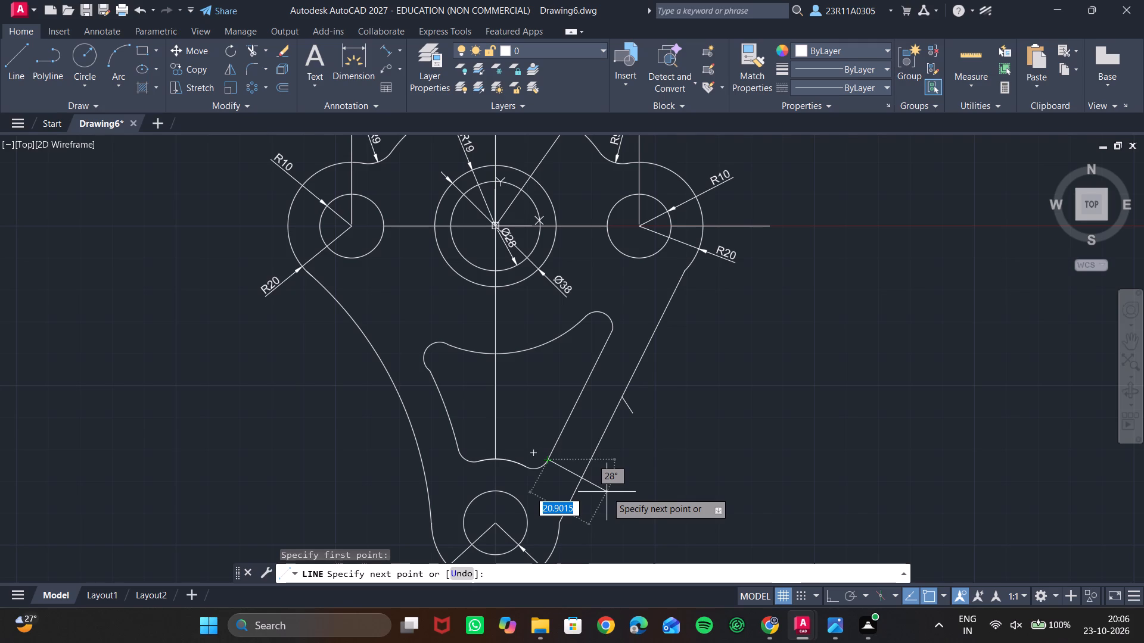
left_click(607, 492)
key("Escape")
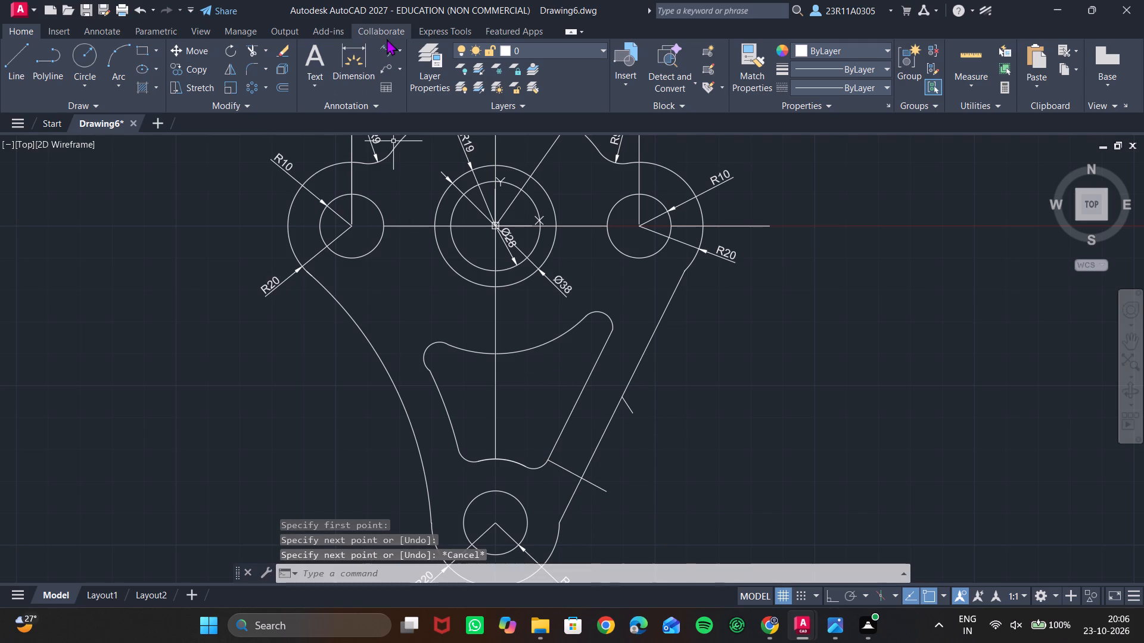
Add an aligned dimension from the cutout's lower right corner to the plate's right edge, placed just above the construction line.
left_click(396, 43)
left_click(412, 108)
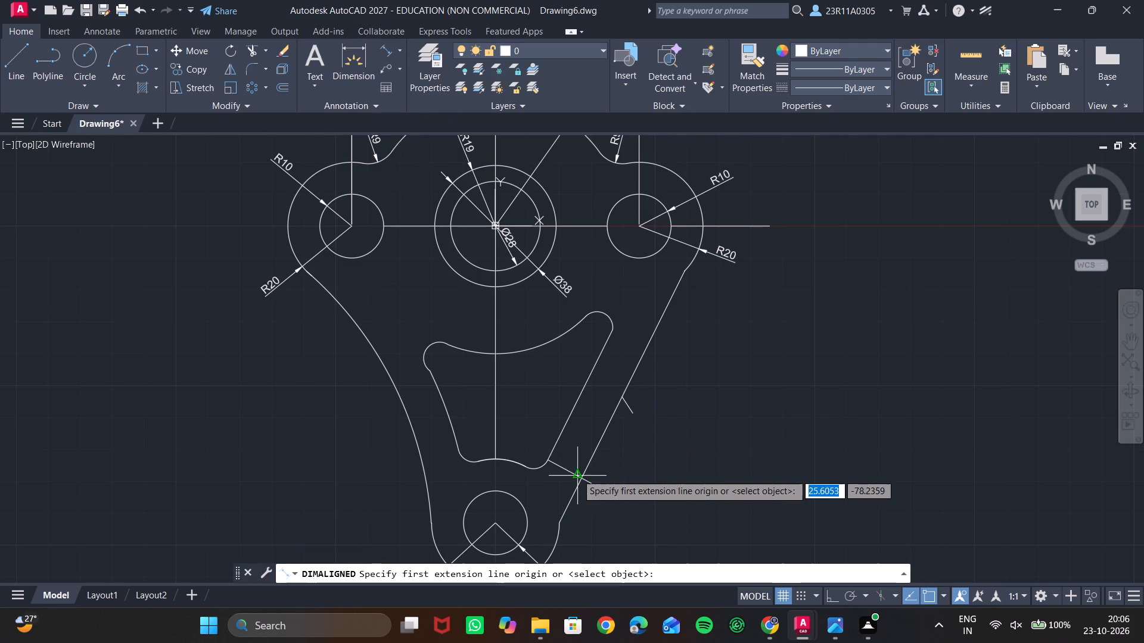
left_click(543, 458)
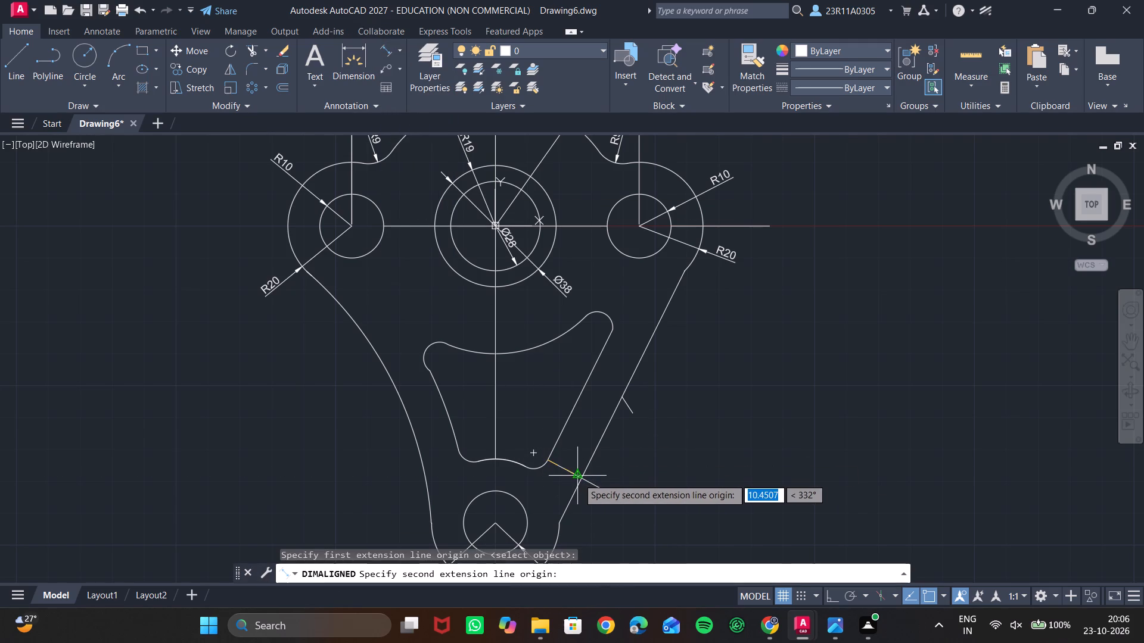
left_click(583, 482)
left_click(585, 459)
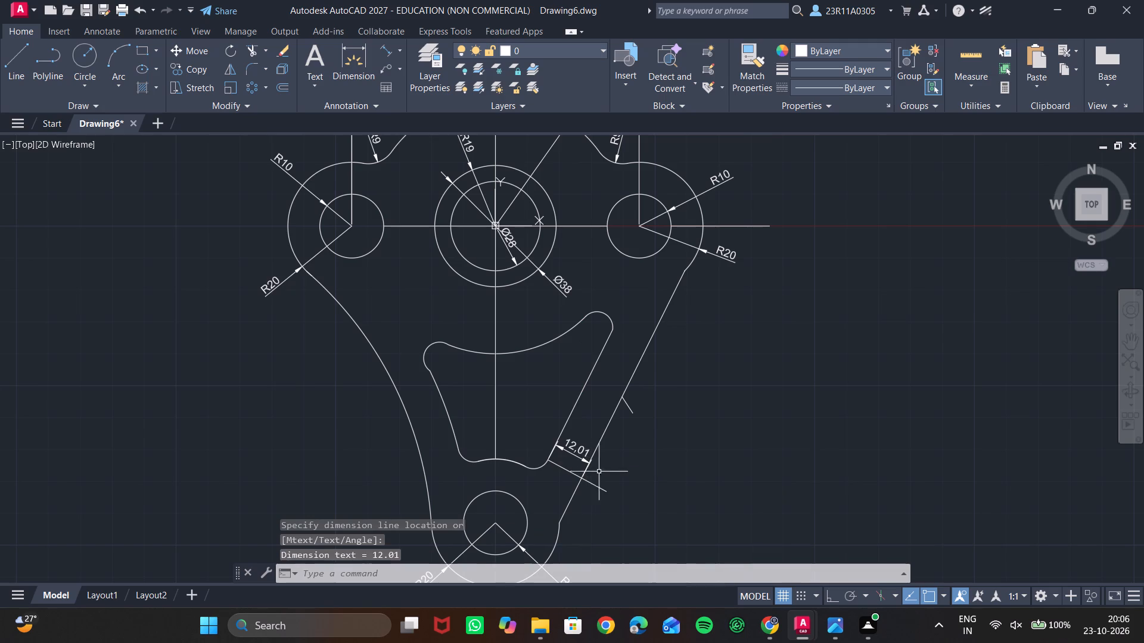
Override the text of the right-hand cutout offset dimension with 12.
double_click(579, 447)
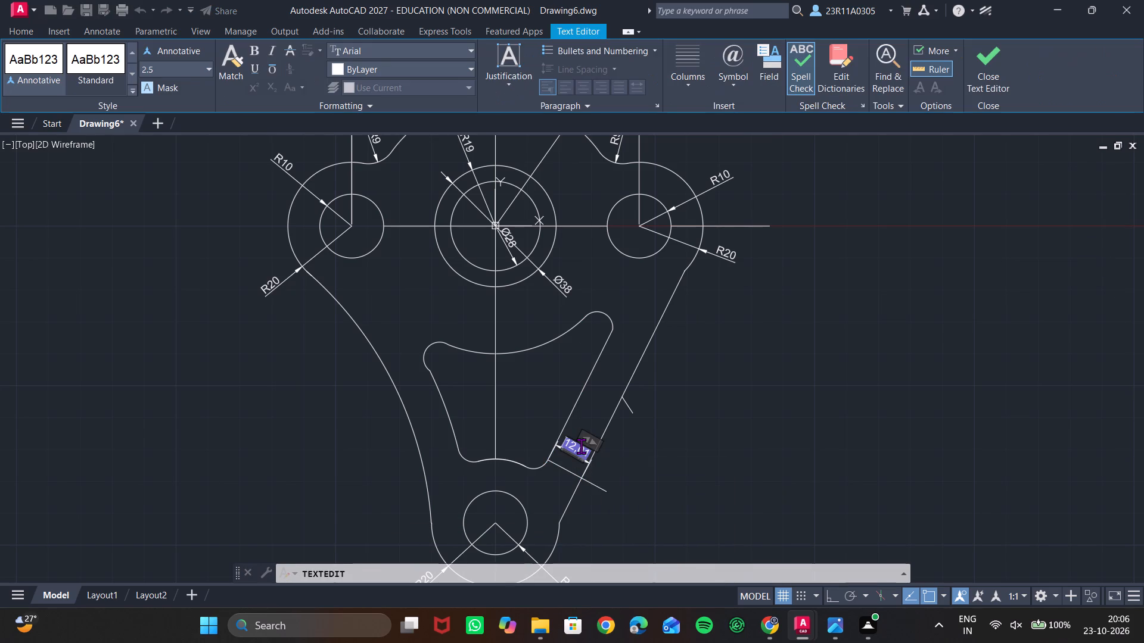
key("BackSpace")
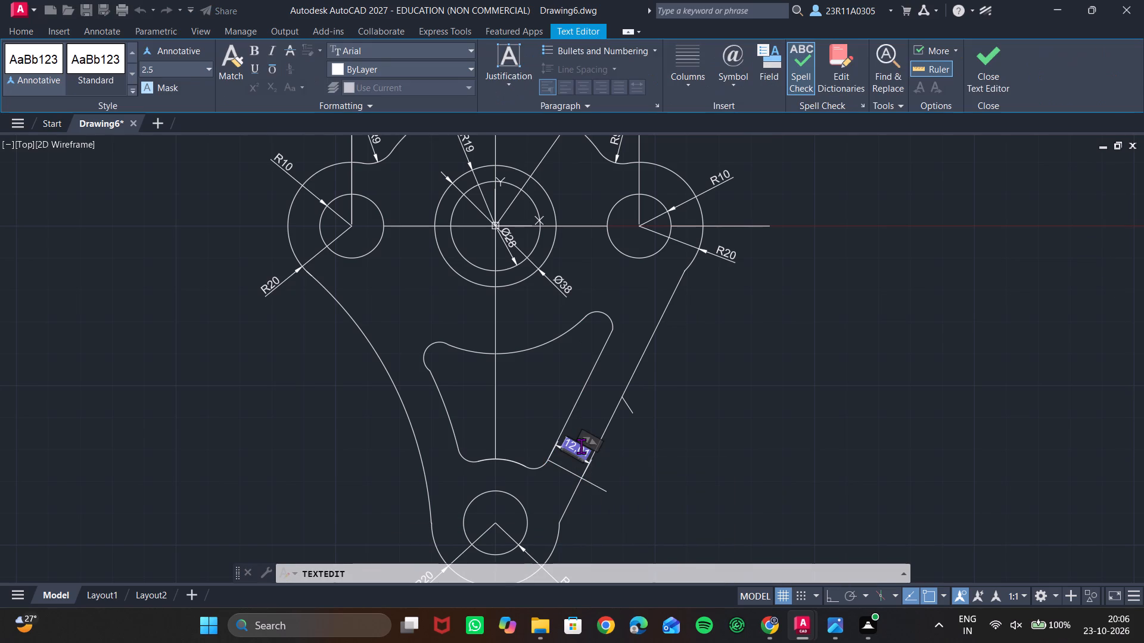
left_click(581, 446)
type("12")
key("Return")
key("Escape")
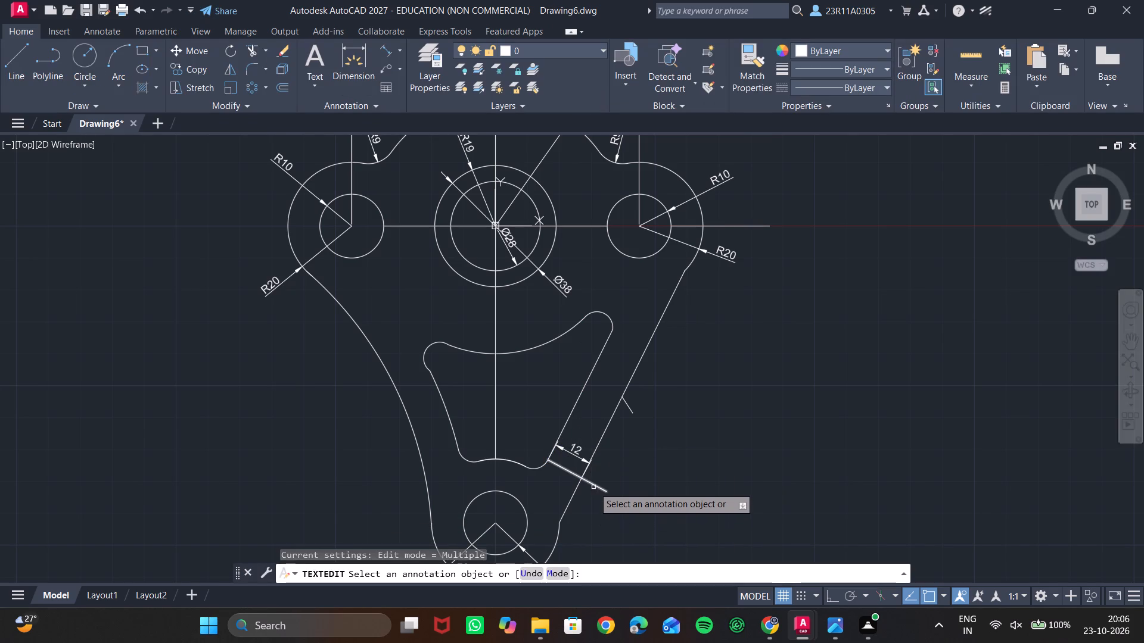
key("t")
key("r")
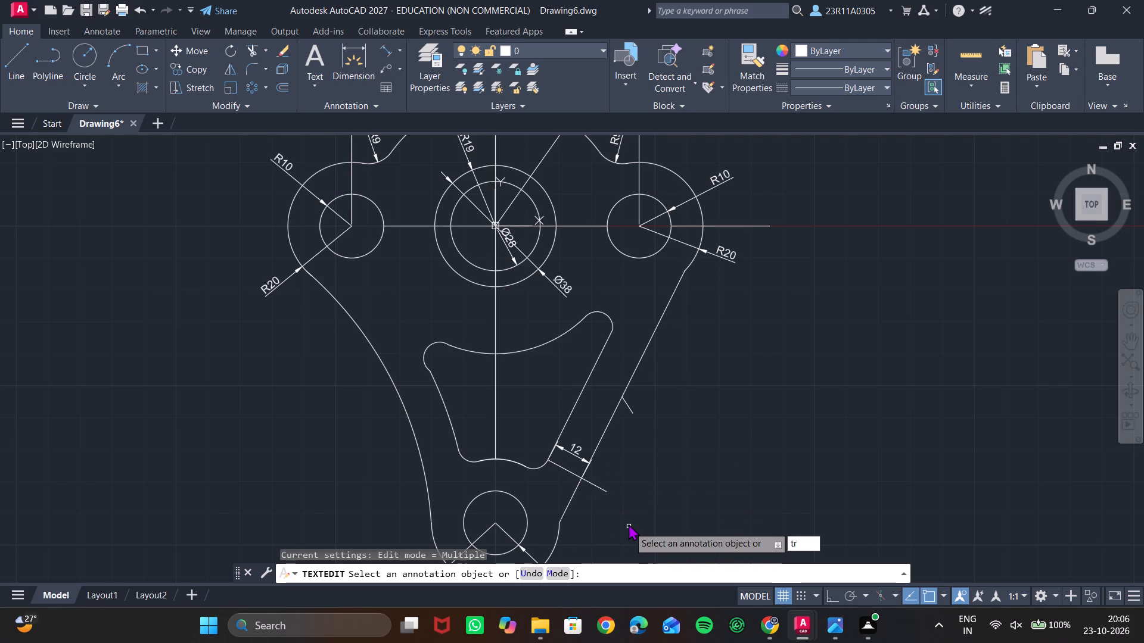
key("Escape")
key("Escape")
key("Escape")
Trim the construction line's overhang beyond the plate's right edge and remove the short slanted line at that edge's midpoint.
type("tr")
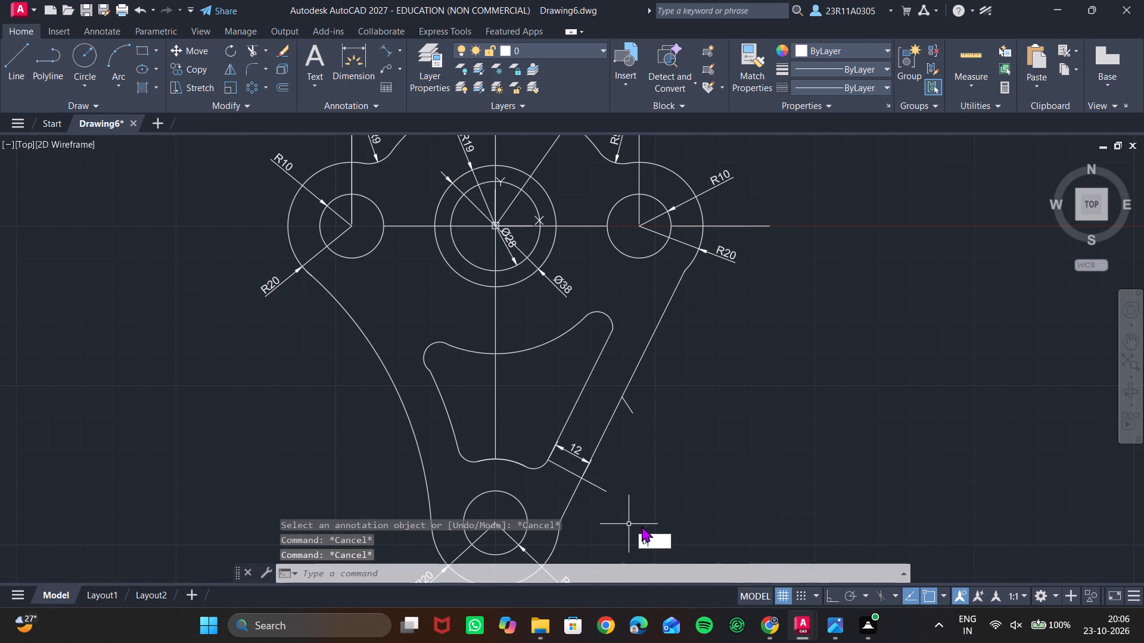
left_click(677, 447)
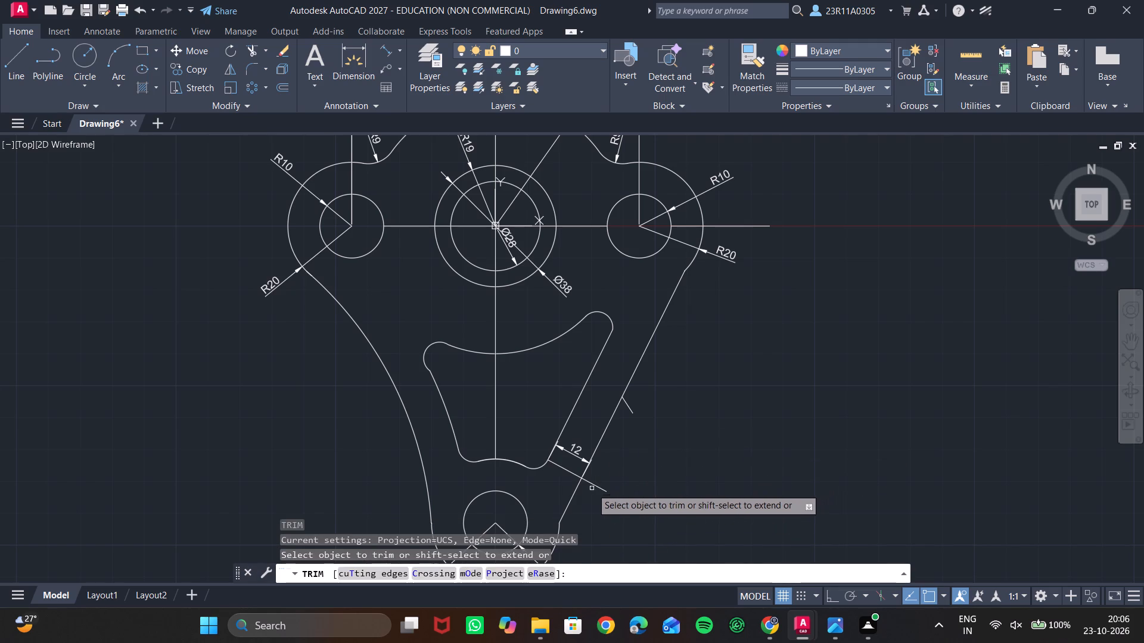
left_click(594, 484)
left_click(630, 410)
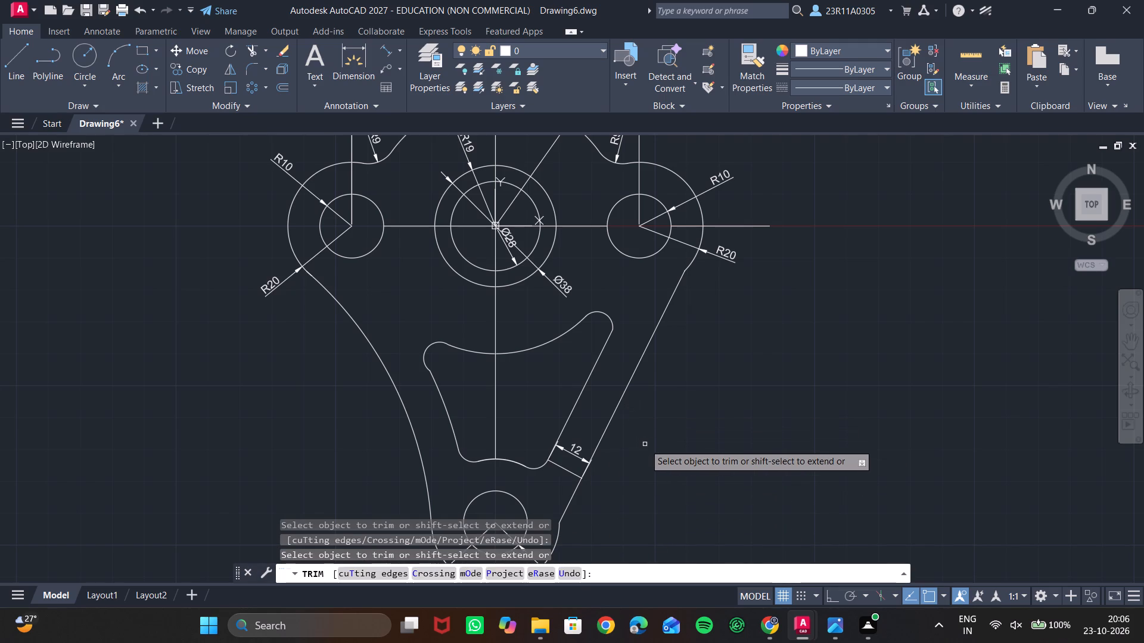
key("Escape")
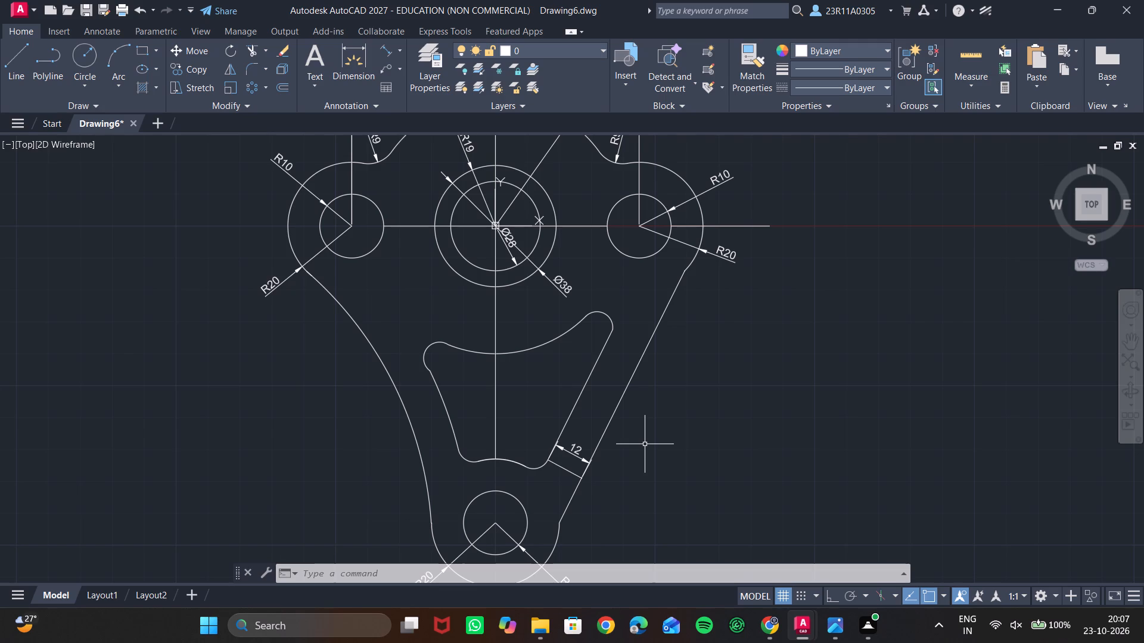
Delete the remaining construction line between the cutout's lower right corner and the plate's right edge.
left_click(574, 475)
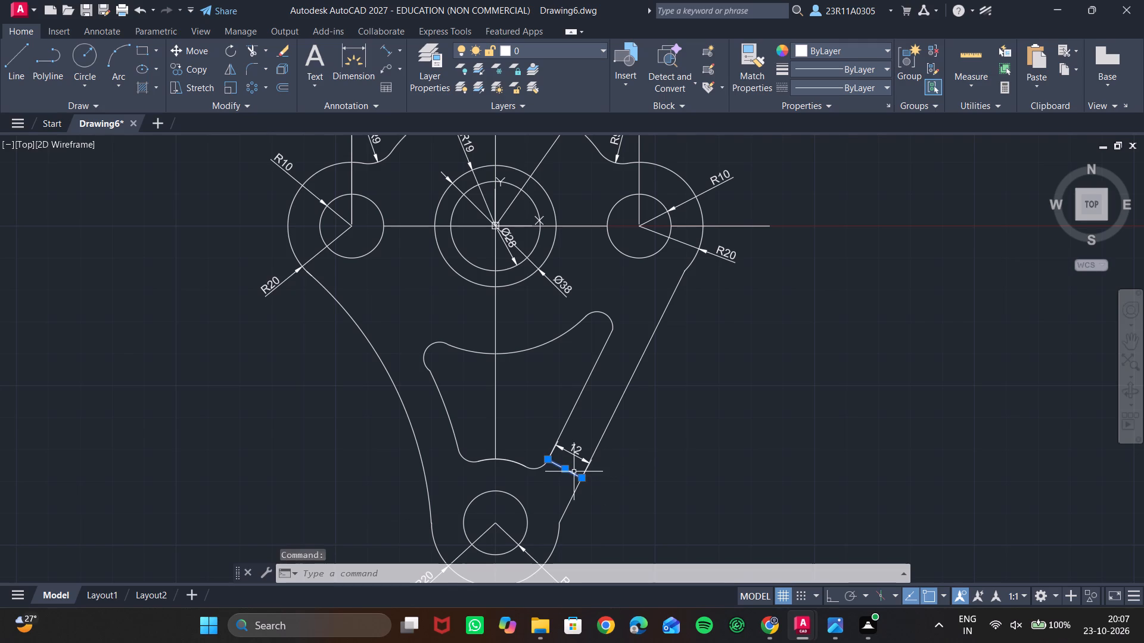
key("Delete")
Add an aligned dimension between the plate's long left arc and the upper end of the cutout's left side, placed between them.
scroll(399, 461, "up", 2)
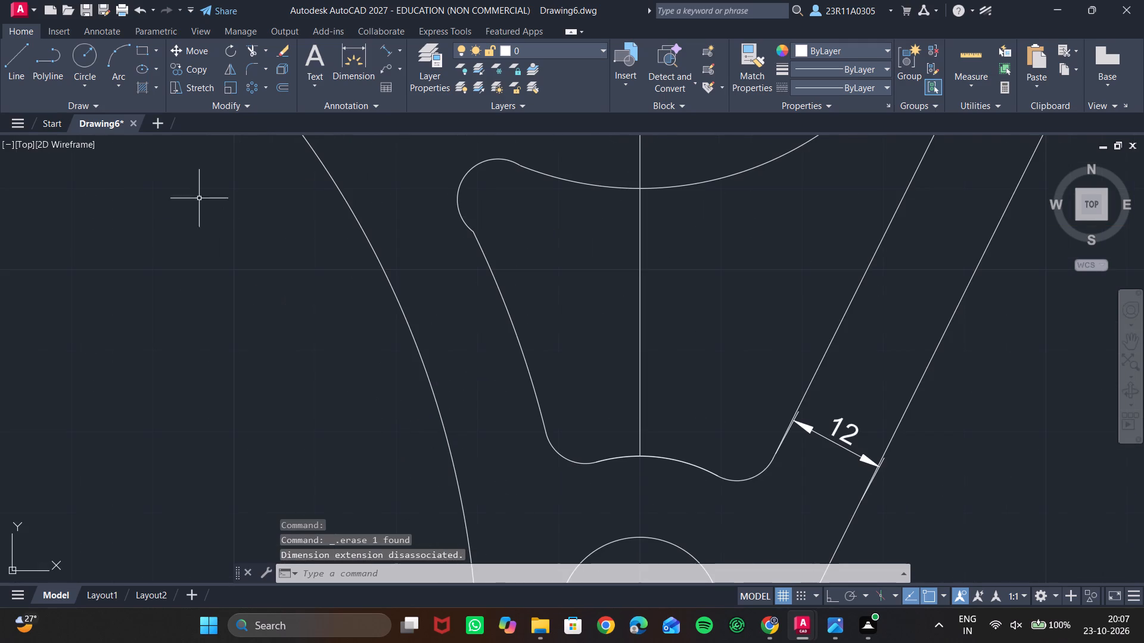
left_click(378, 45)
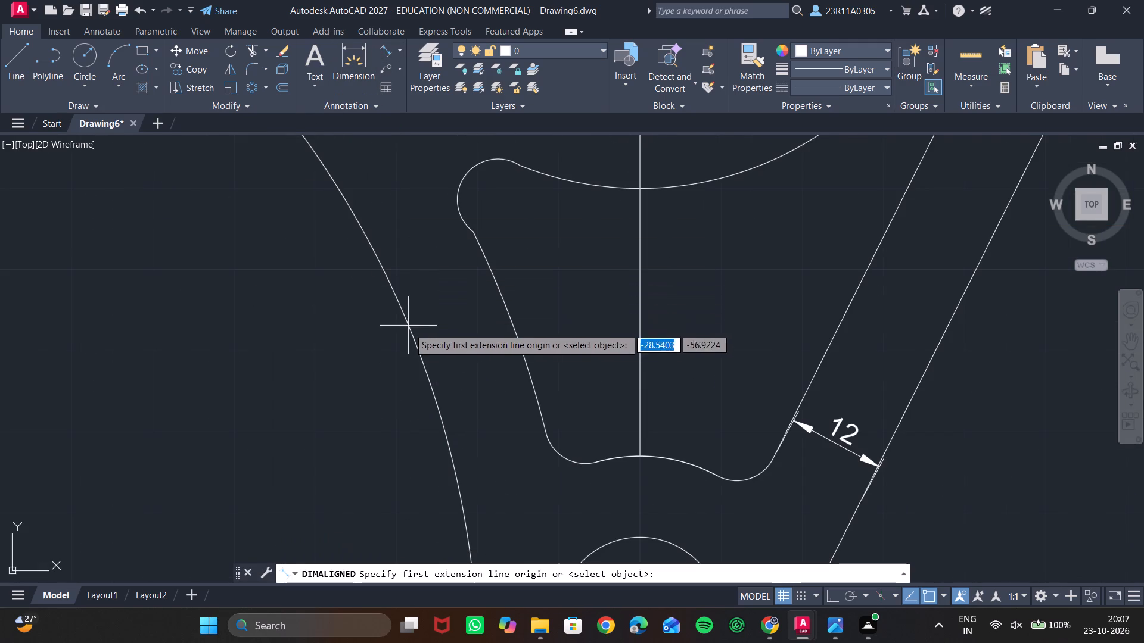
left_click(380, 269)
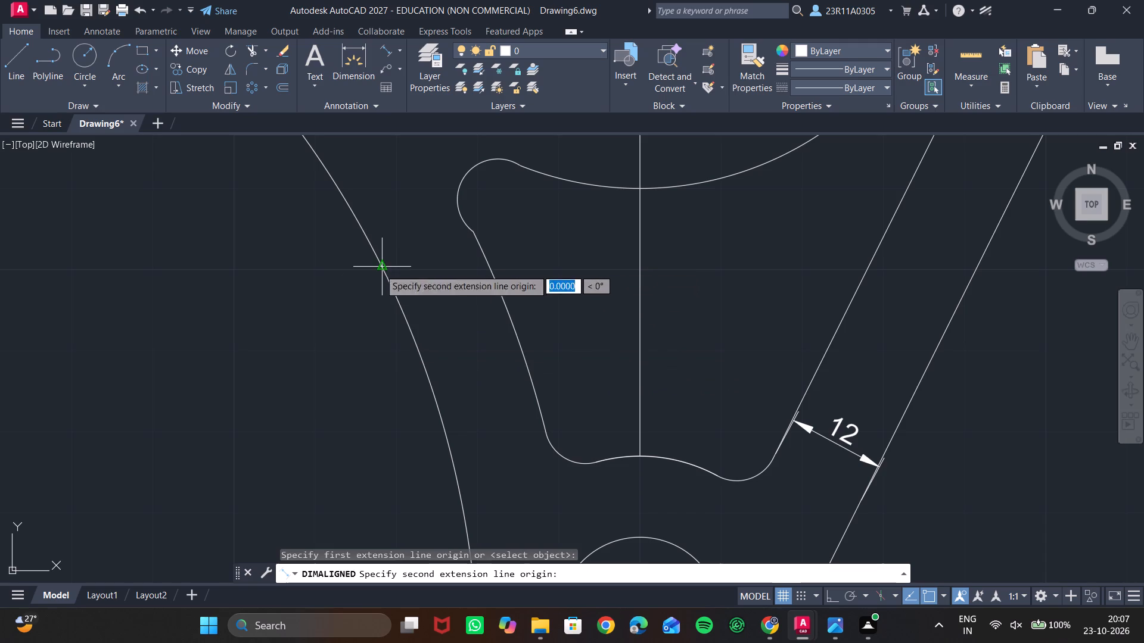
left_click(474, 235)
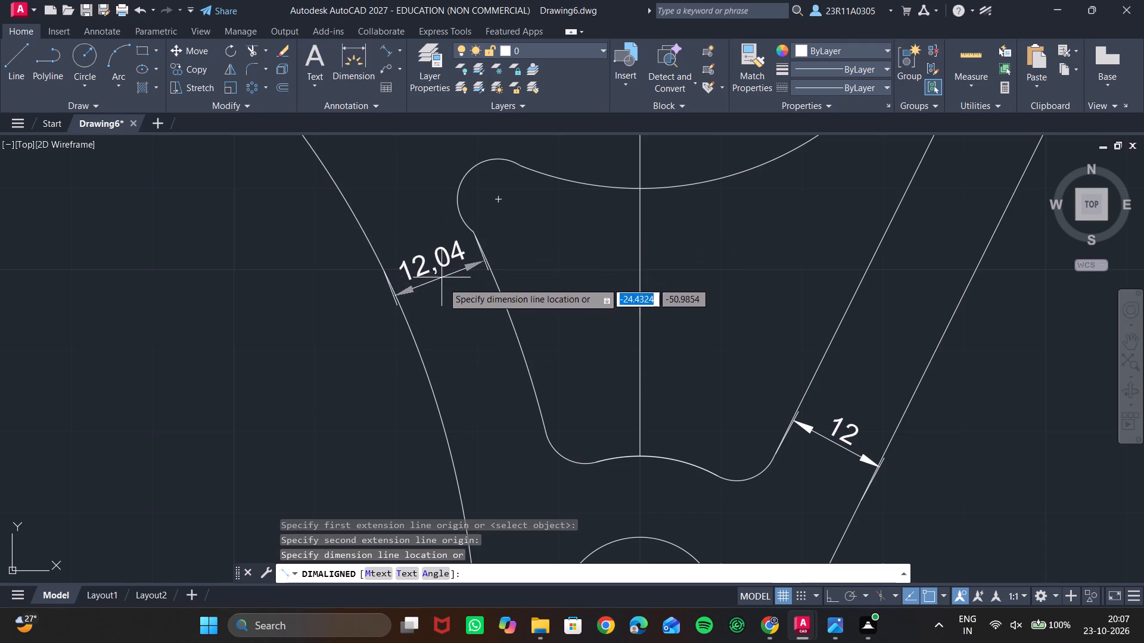
left_click(431, 263)
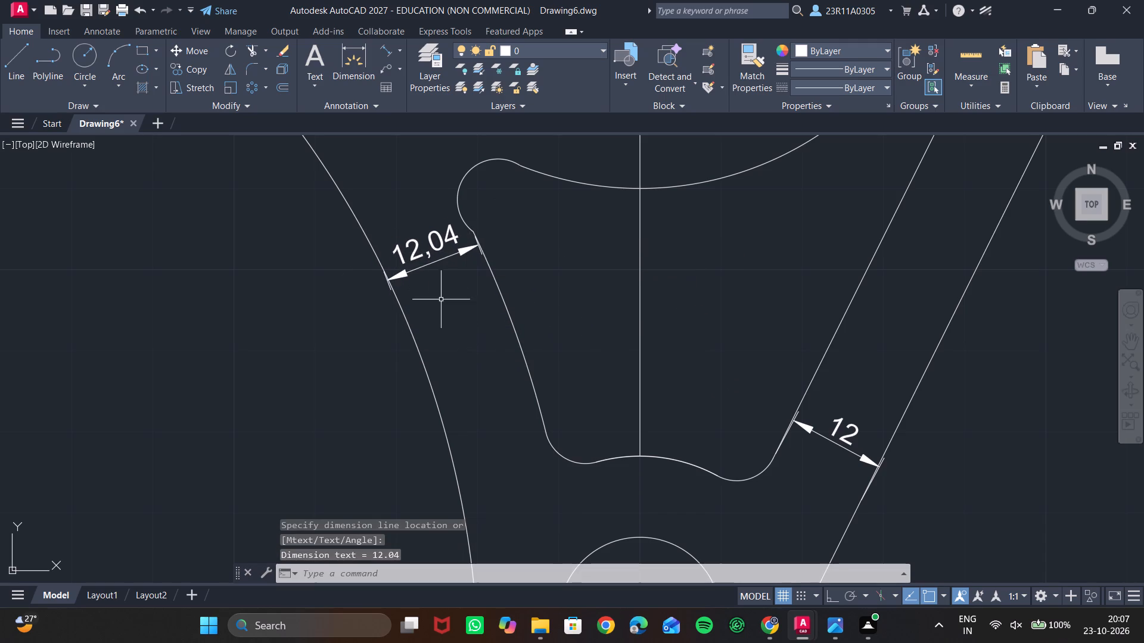
Override the text of the left-hand cutout offset dimension with 12.
double_click(424, 246)
key("Escape")
double_click(430, 250)
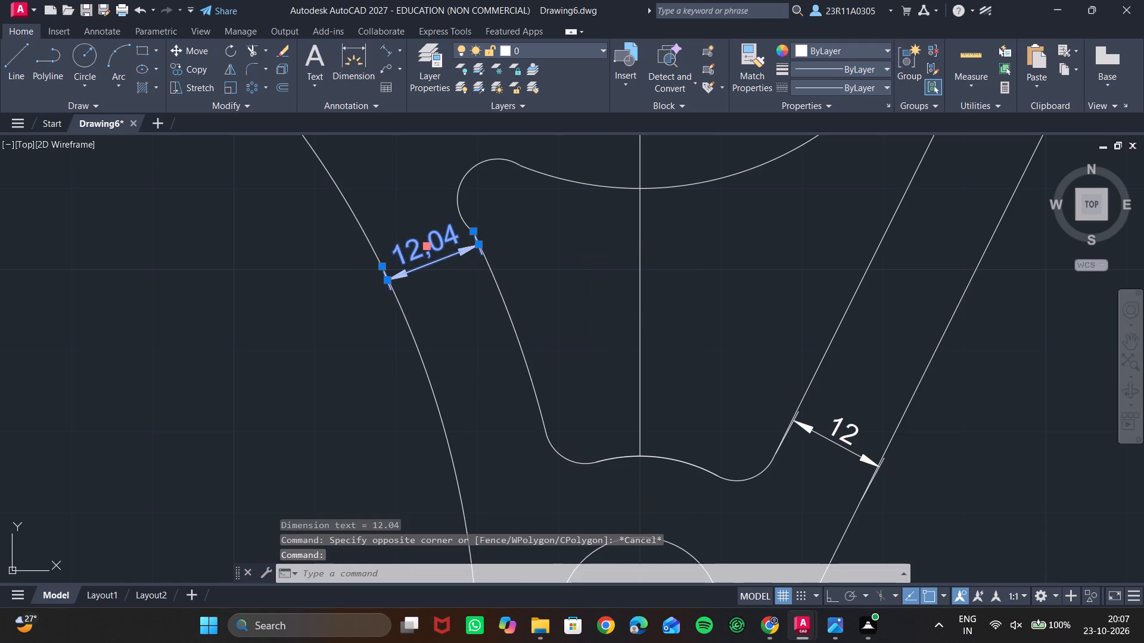
left_click(430, 250)
type("12")
key("Return")
key("Escape")
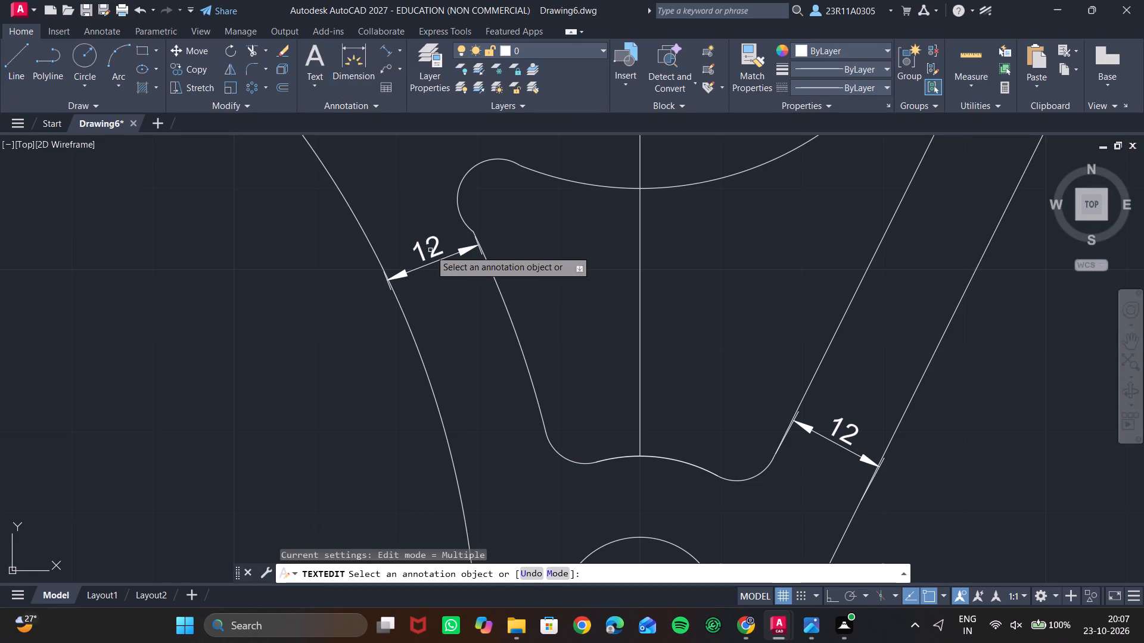
Add a radius dimension to the plate's long left arc, placed outside the plate just below the left-hand cutout offset dimension.
scroll(439, 344, "up", 3)
scroll(439, 344, "down", 6)
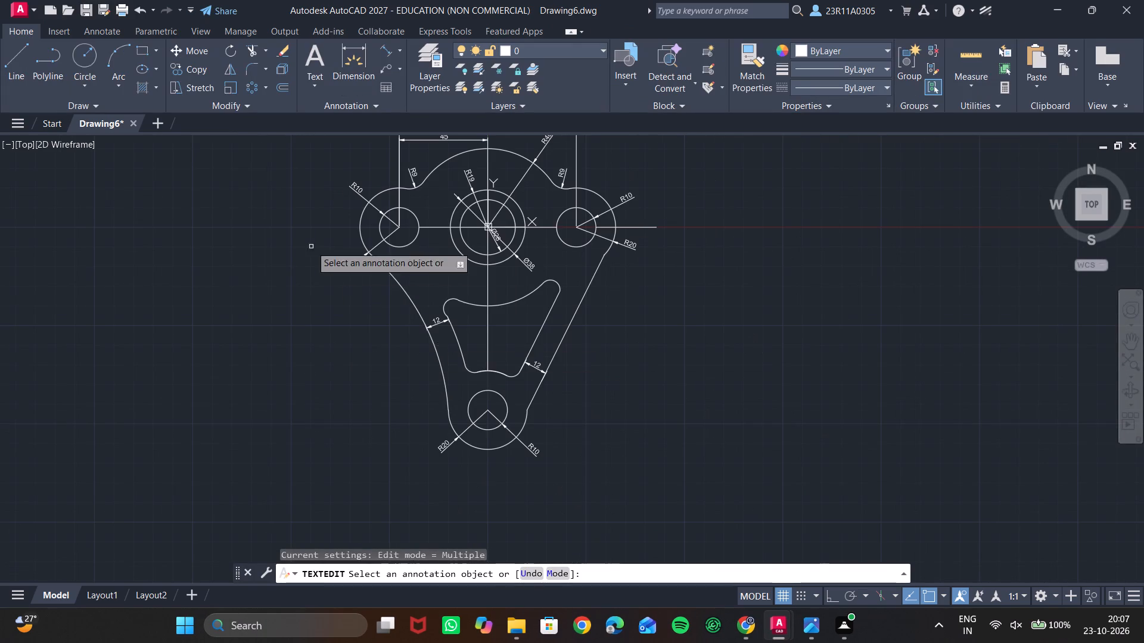
left_click(398, 49)
left_click(412, 183)
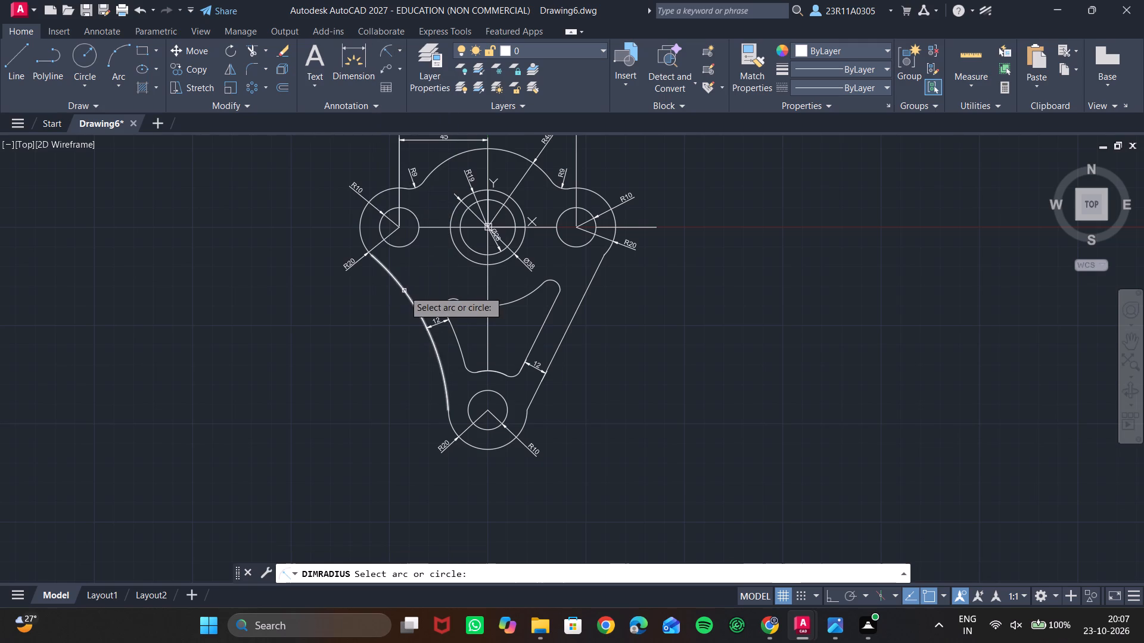
left_click(404, 291)
left_click(394, 339)
Override the text of the long left arc's radius dimension with R80.
scroll(399, 383, "up", 2)
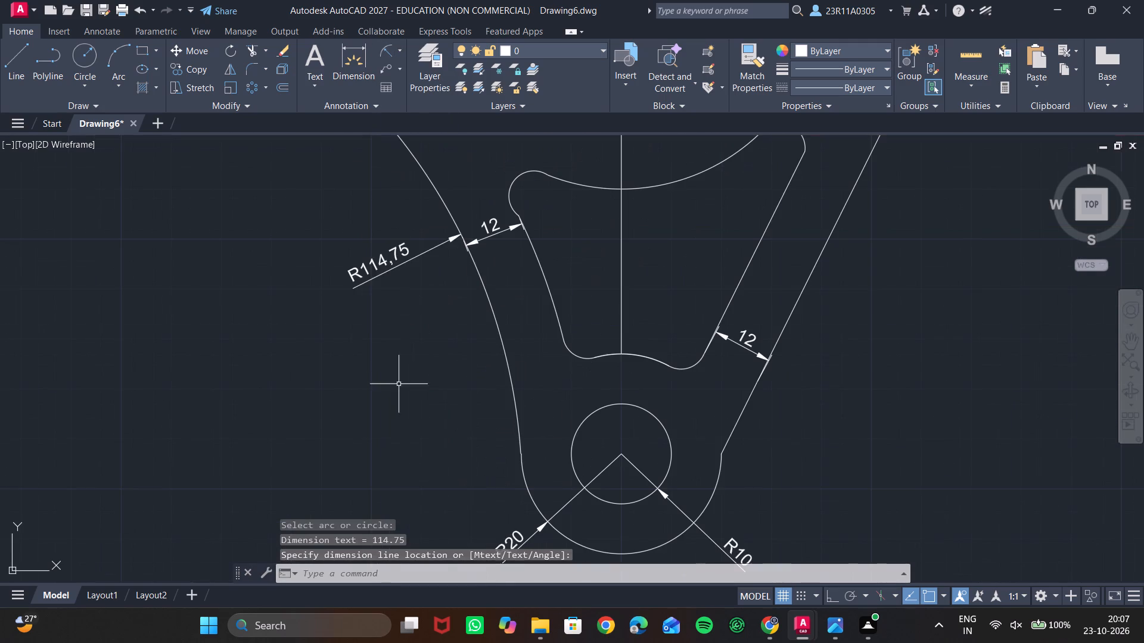
double_click(386, 260)
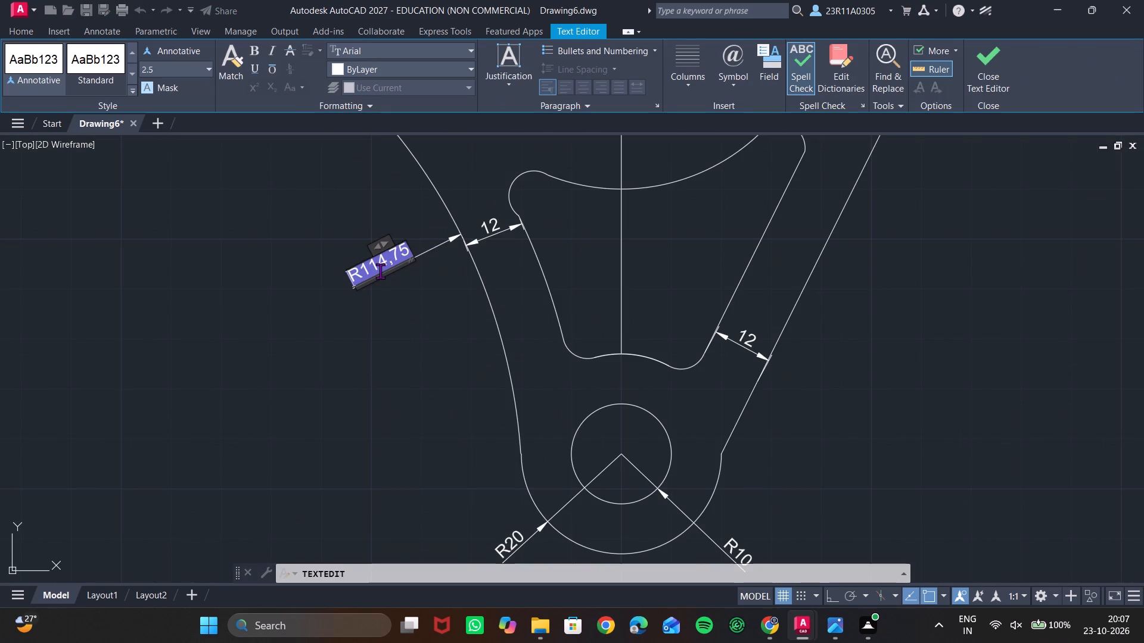
left_click(380, 271)
type("R80")
key("Return")
key("Escape")
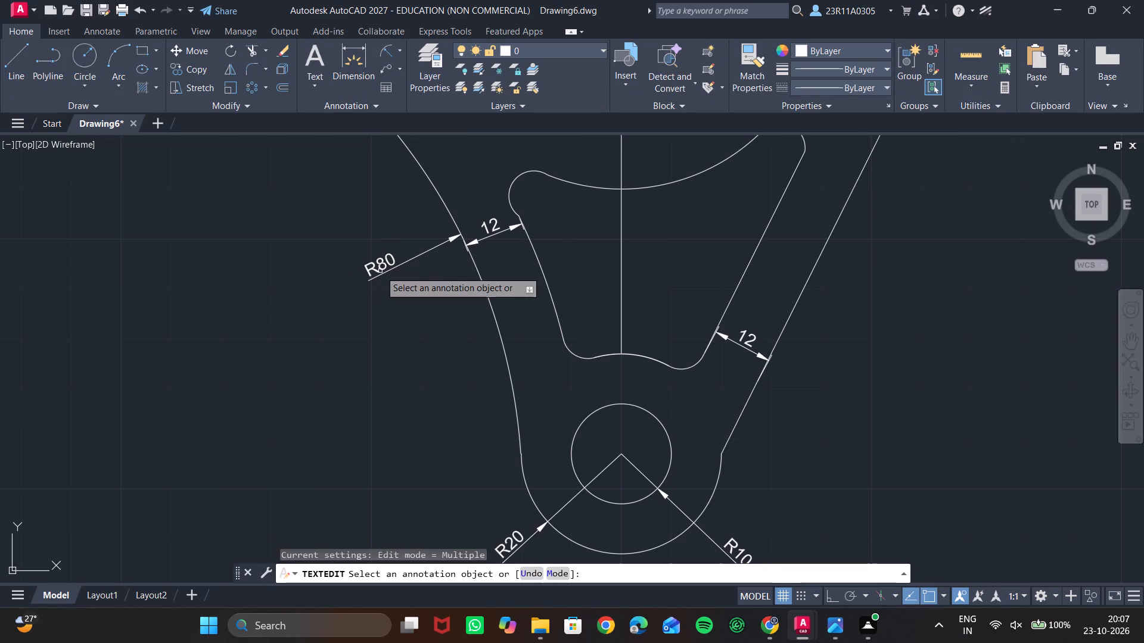
Add a vertical linear dimension from the upper left hole's centre to the bottom hole's centre, placed outside the plate's left side.
scroll(380, 271, "up", 1)
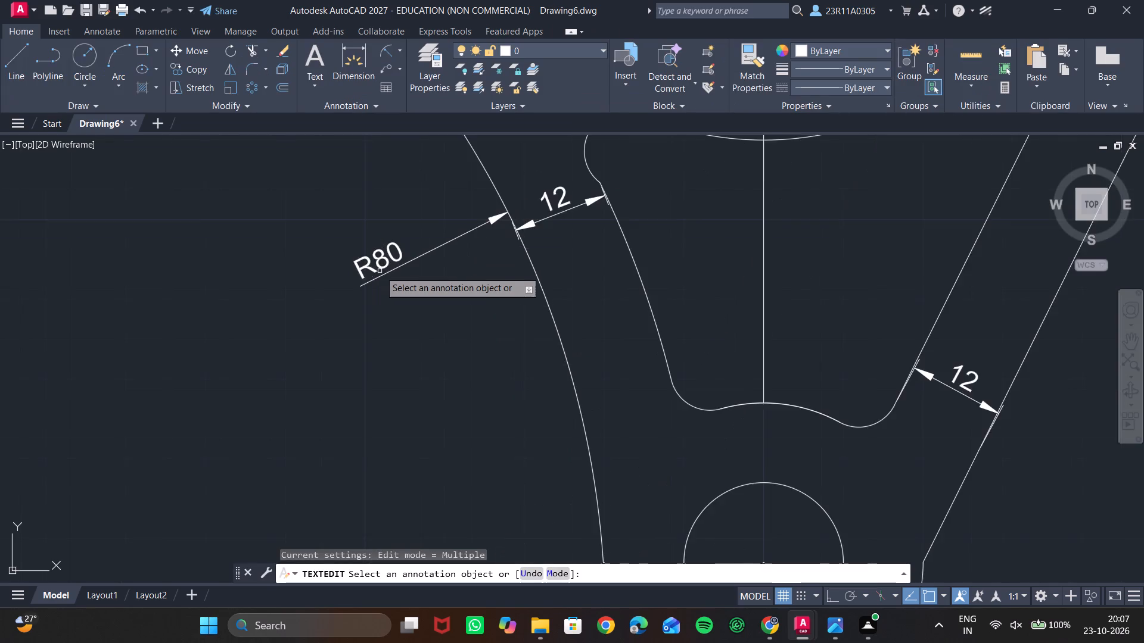
scroll(380, 271, "down", 3)
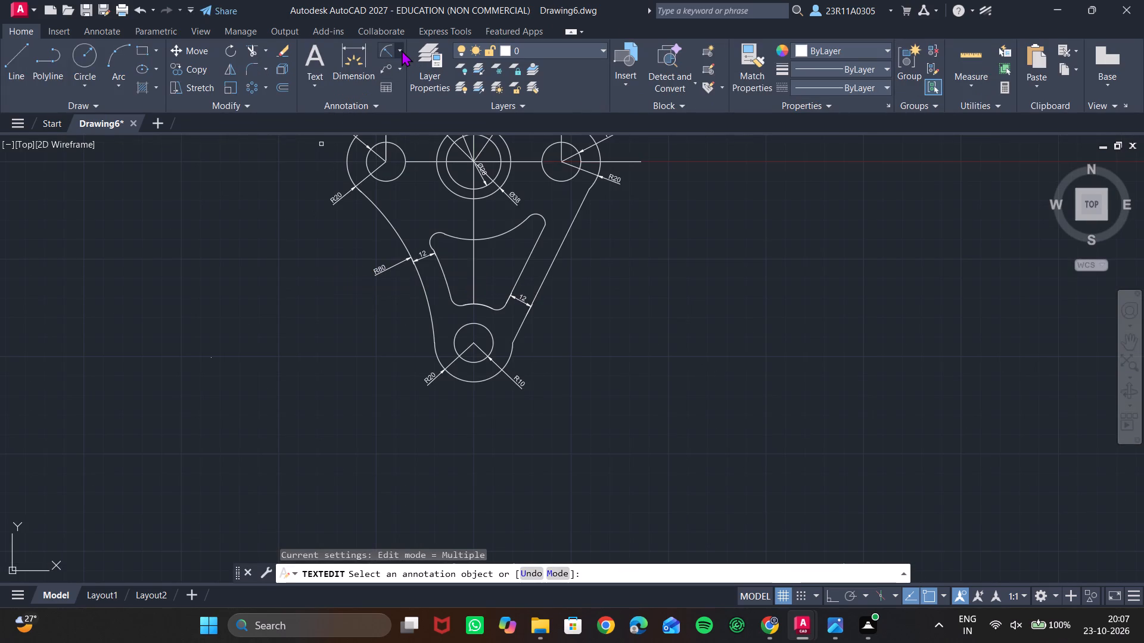
left_click(402, 50)
left_click(406, 72)
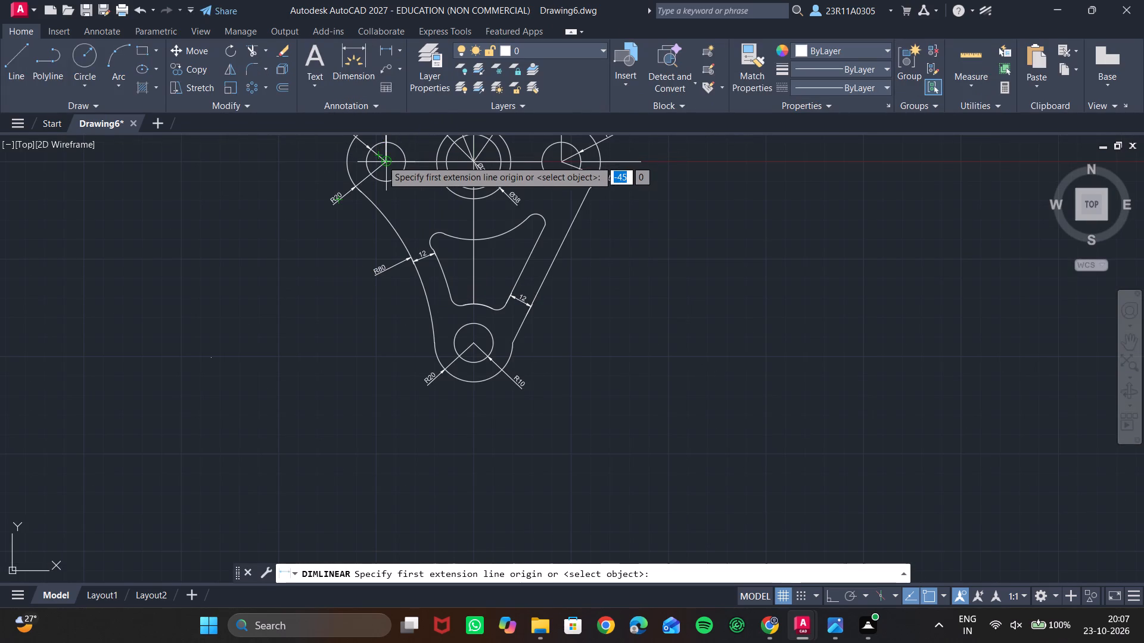
left_click(382, 160)
left_click(472, 347)
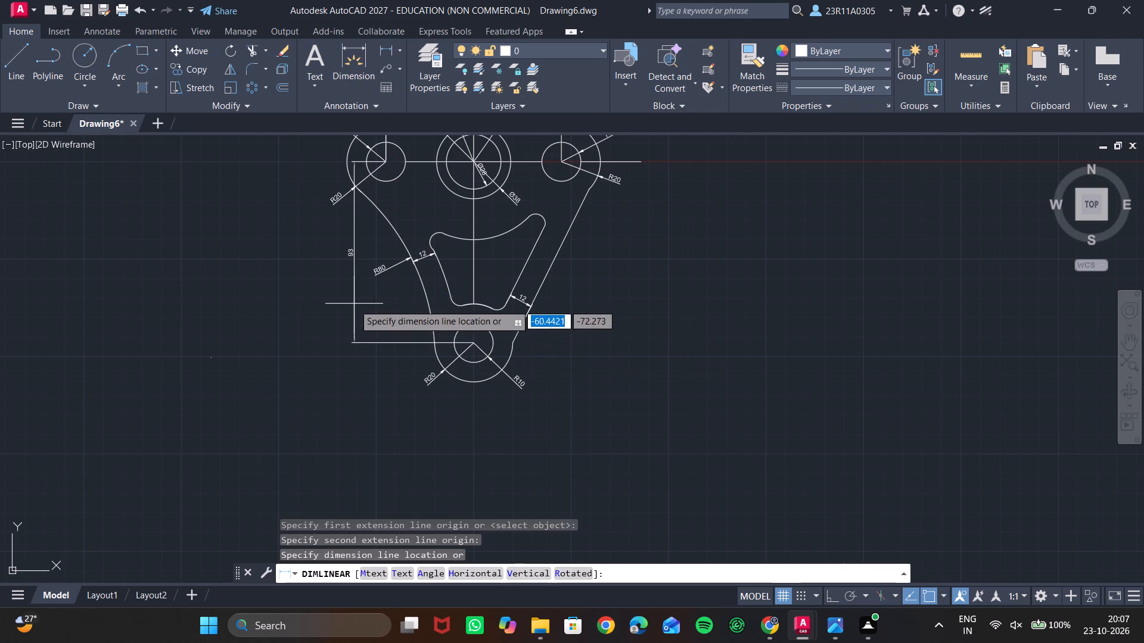
left_click(313, 313)
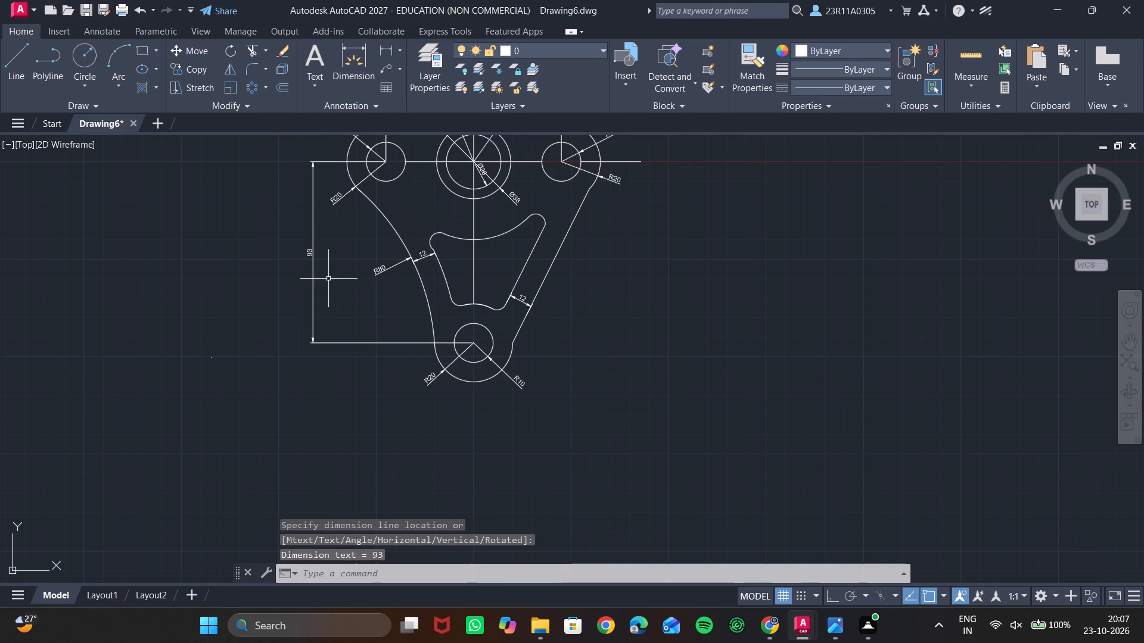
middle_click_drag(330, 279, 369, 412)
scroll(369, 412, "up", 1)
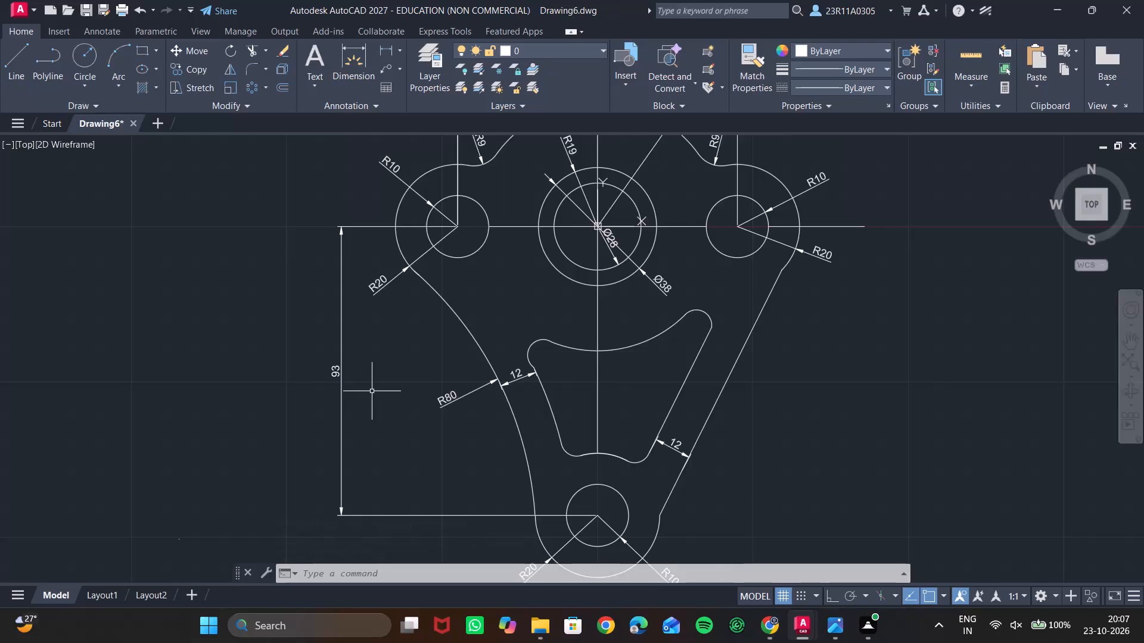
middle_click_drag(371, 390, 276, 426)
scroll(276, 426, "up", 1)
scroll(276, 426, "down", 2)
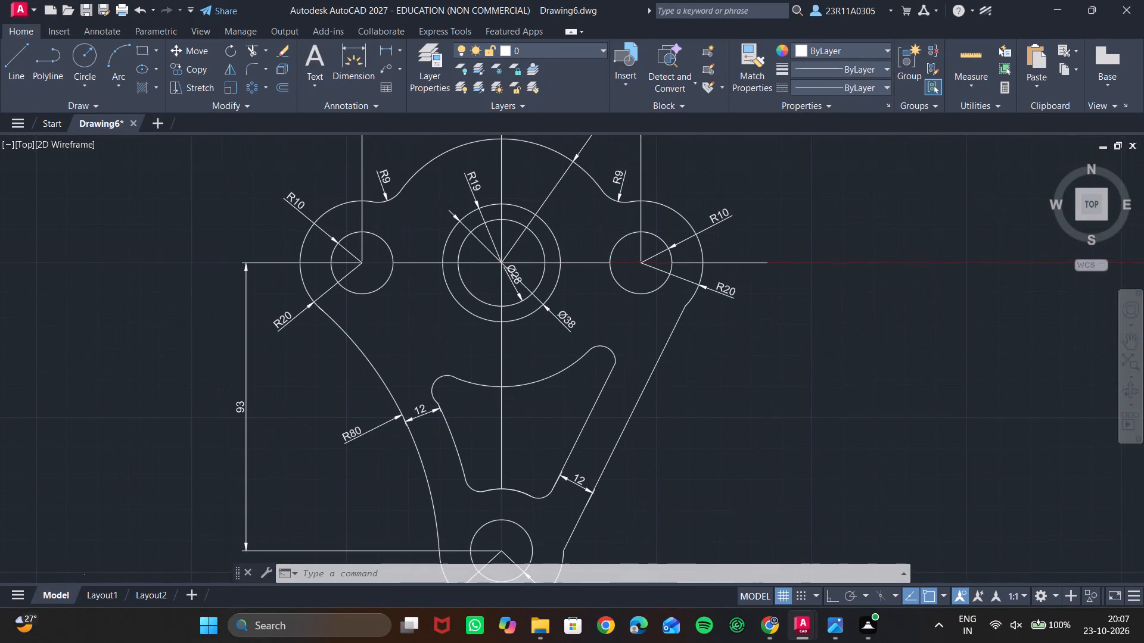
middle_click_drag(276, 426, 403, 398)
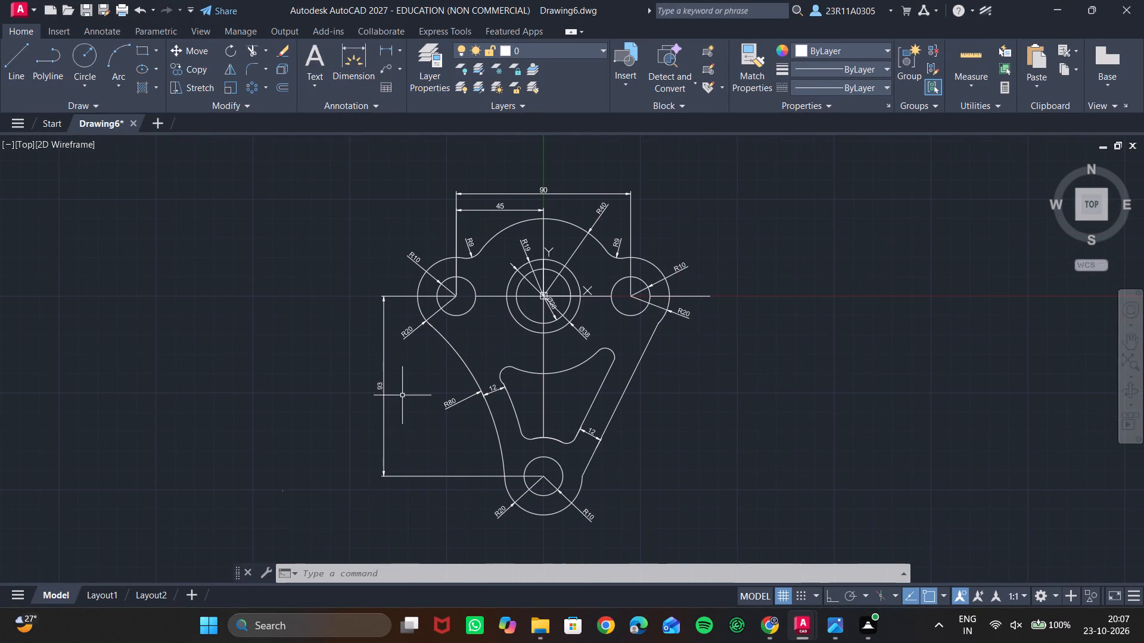
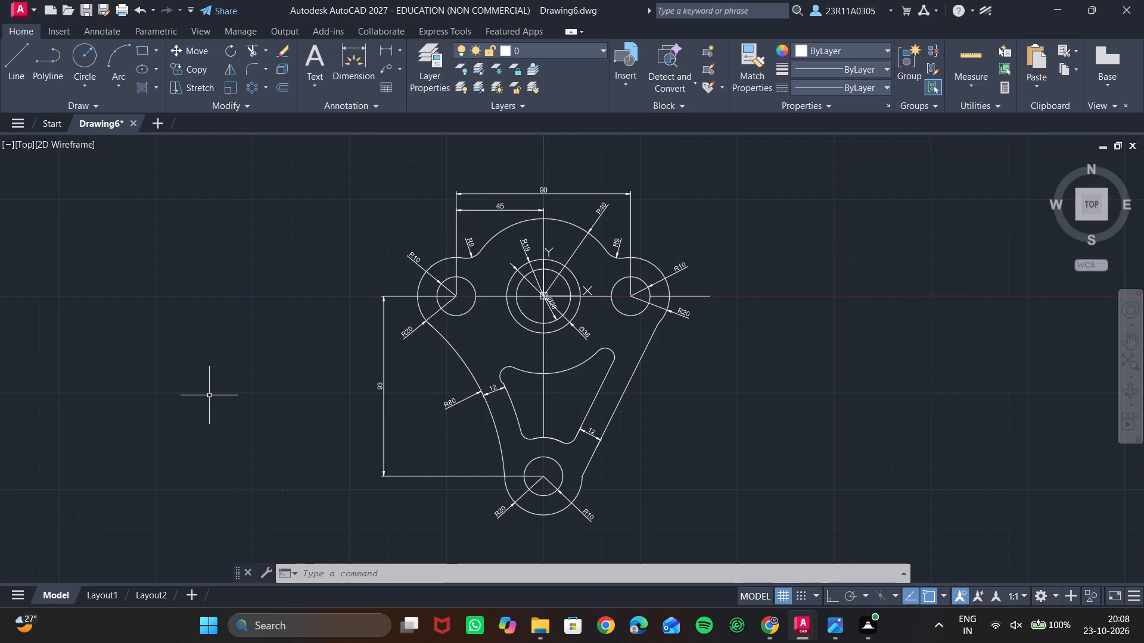
Add radius dimensions to the cutout's upper left and upper right rounded corners, placing each just above its corner.
scroll(487, 422, "up", 2)
middle_click_drag(492, 401, 411, 451)
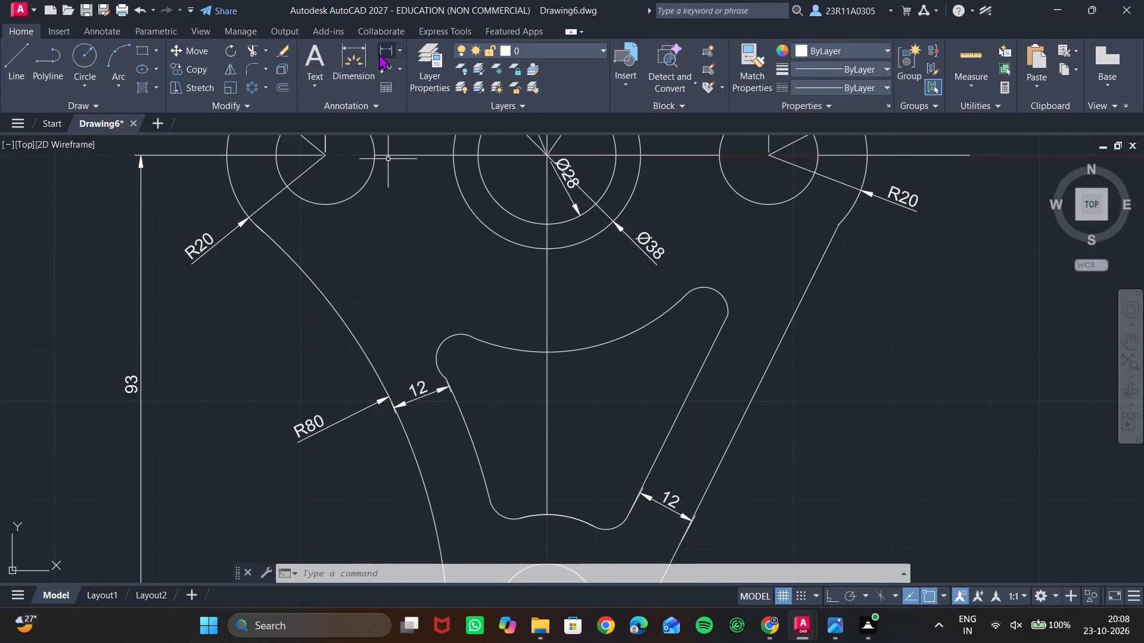
left_click(398, 44)
left_click(428, 204)
left_click(449, 339)
left_click(439, 296)
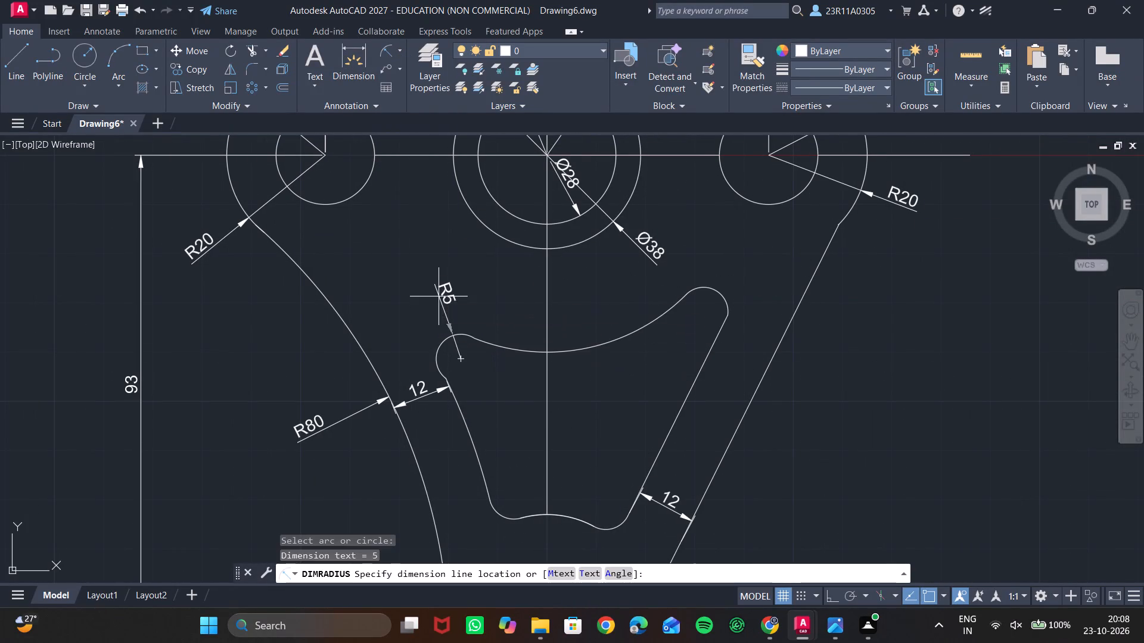
key("space")
left_click(718, 294)
left_click(727, 268)
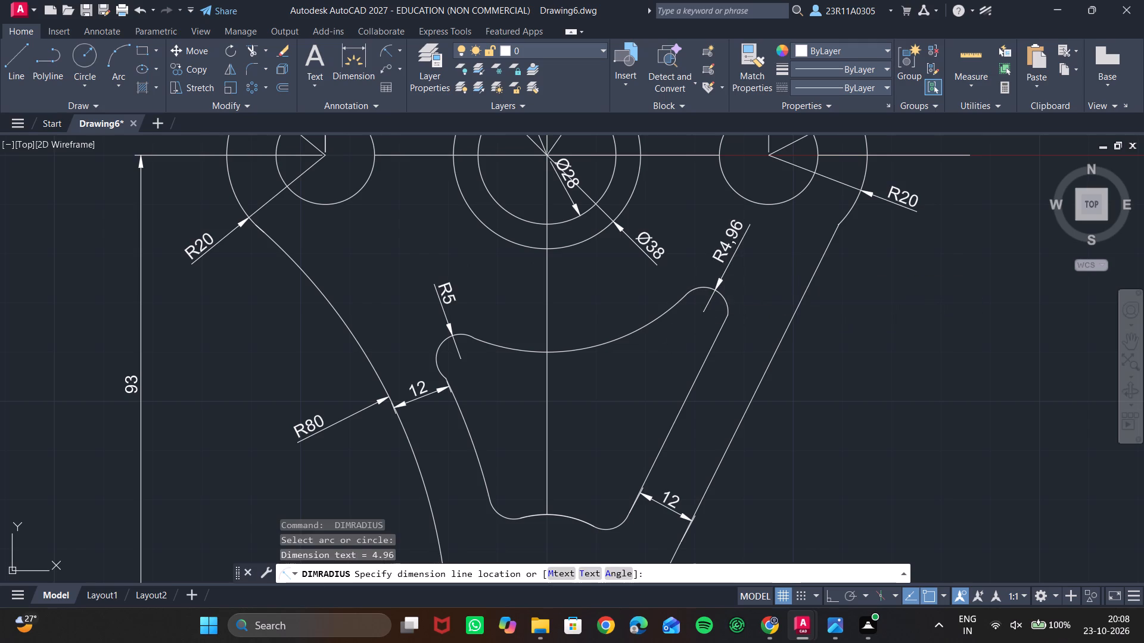
Add radius dimensions to the cutout's lower right and lower left rounded corners, placing each just outside the cutout.
key("space")
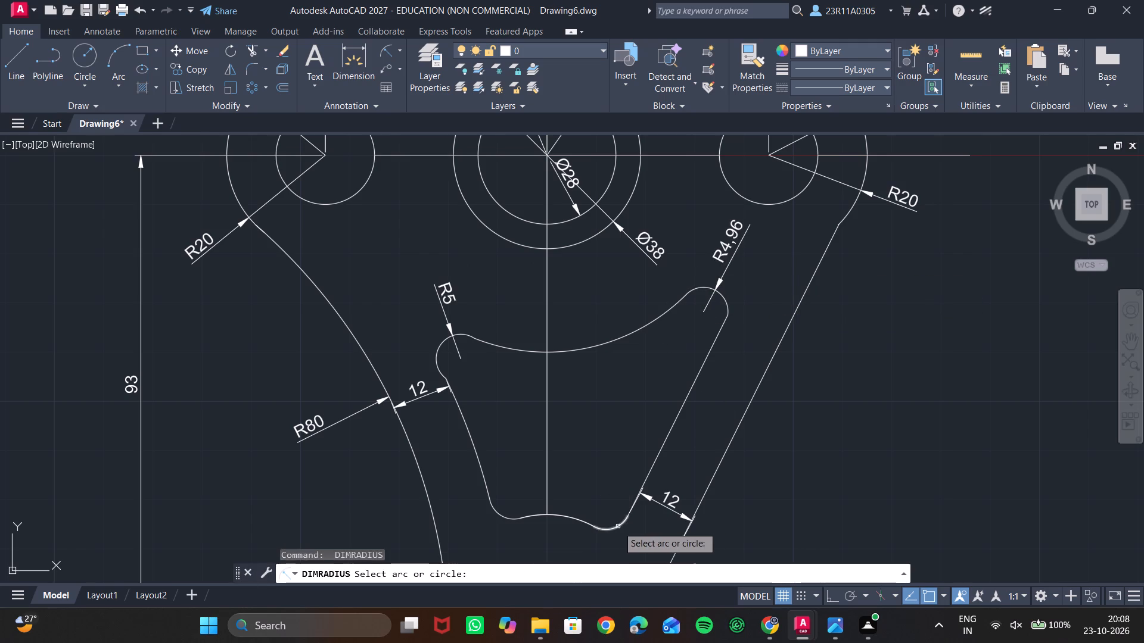
left_click(618, 526)
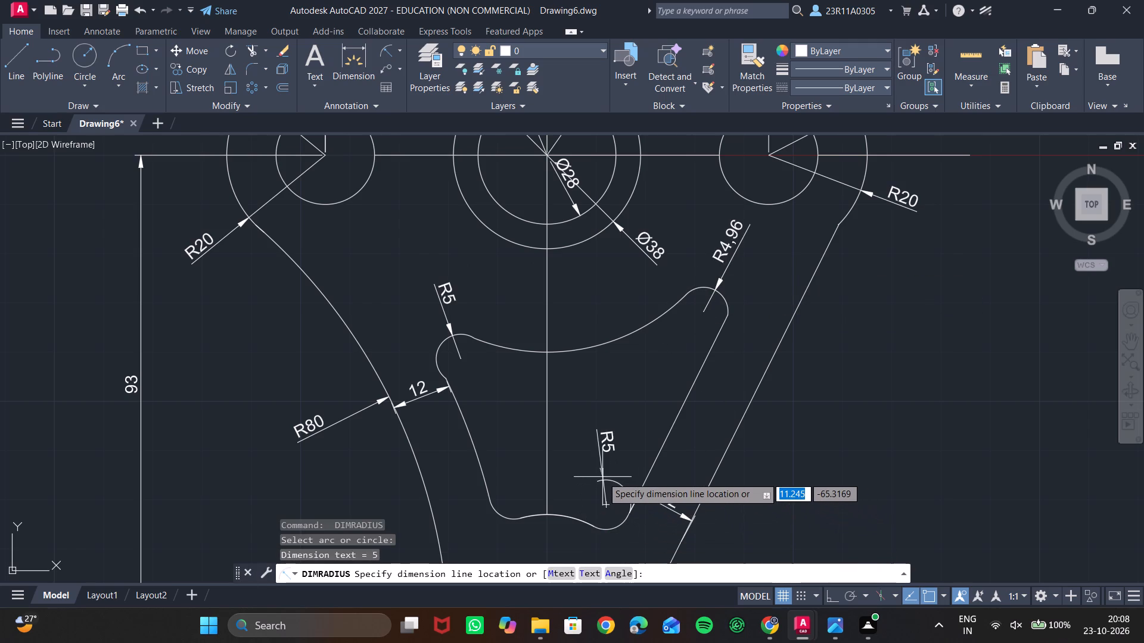
left_click(634, 531)
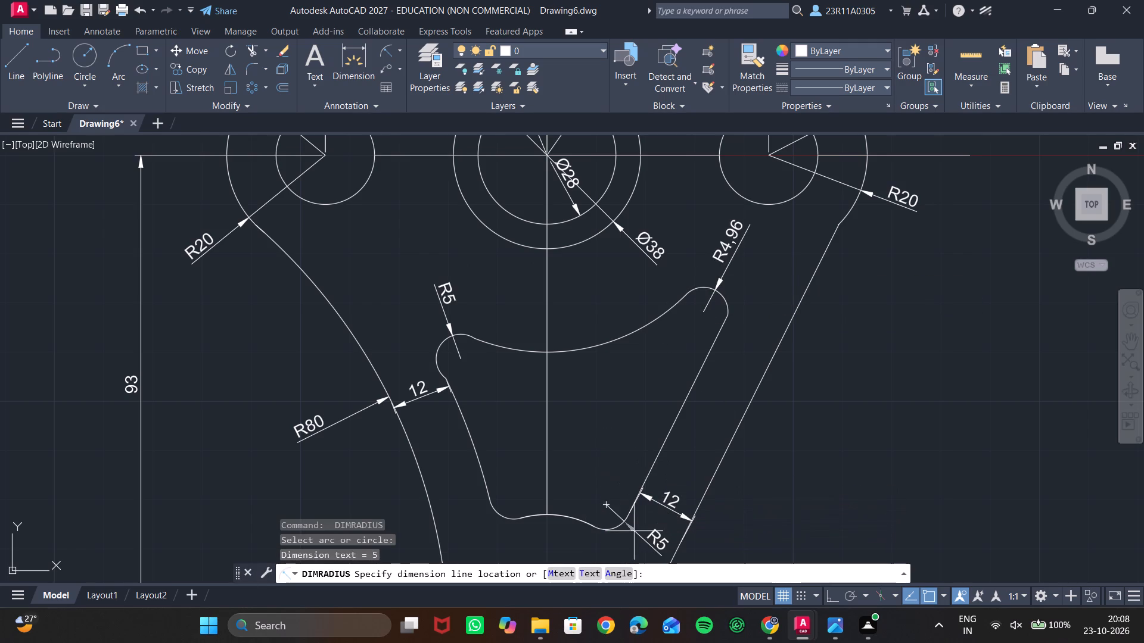
key("space")
left_click(499, 512)
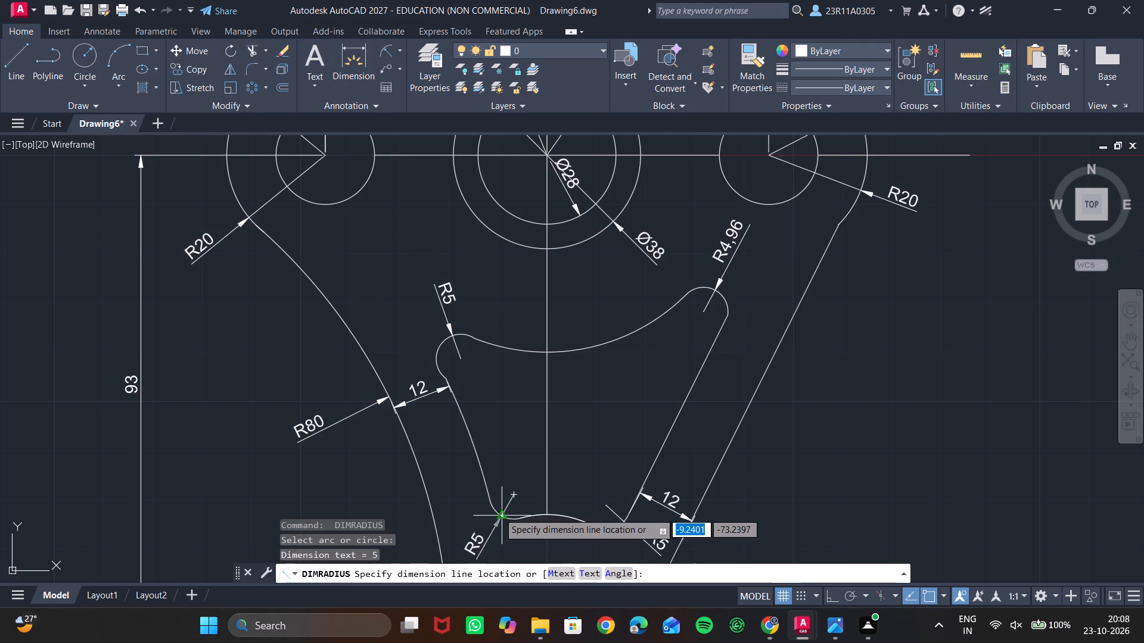
left_click(481, 525)
Override the text of the cutout's upper right corner radius dimension with R5 and finish text editing.
double_click(721, 246)
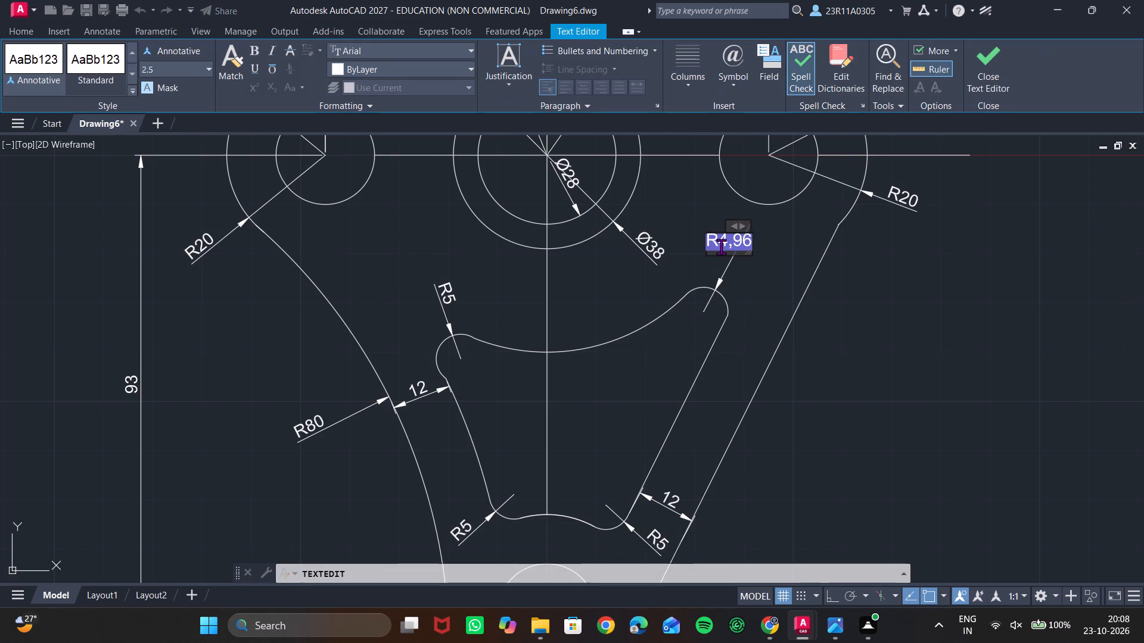
left_click(721, 246)
key("shift+r")
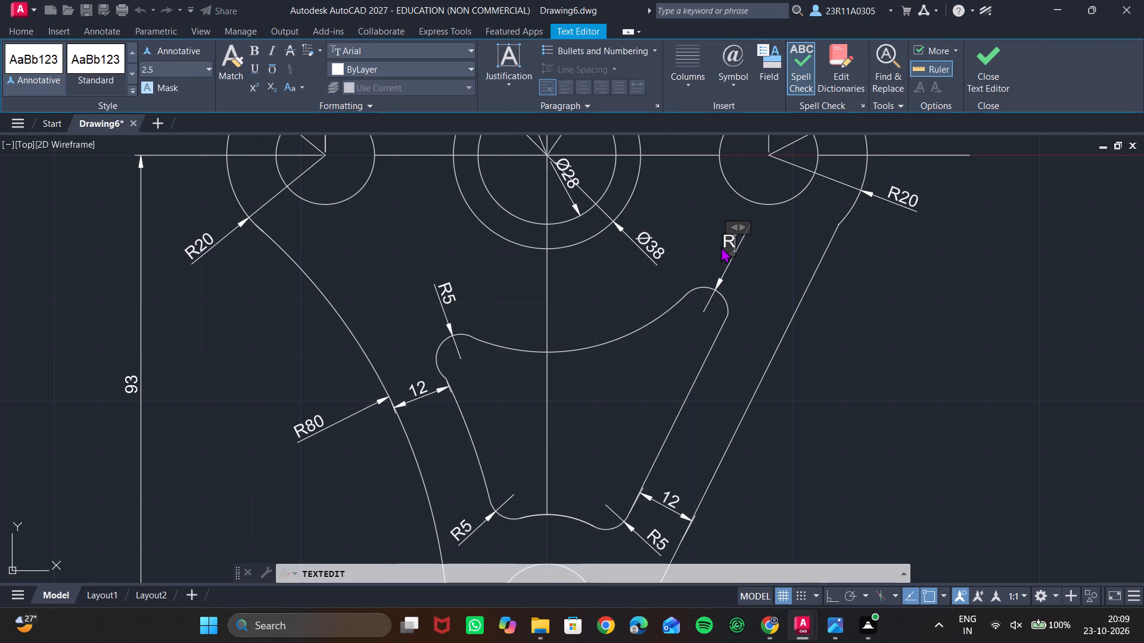
key("5")
key("Return")
key("Escape")
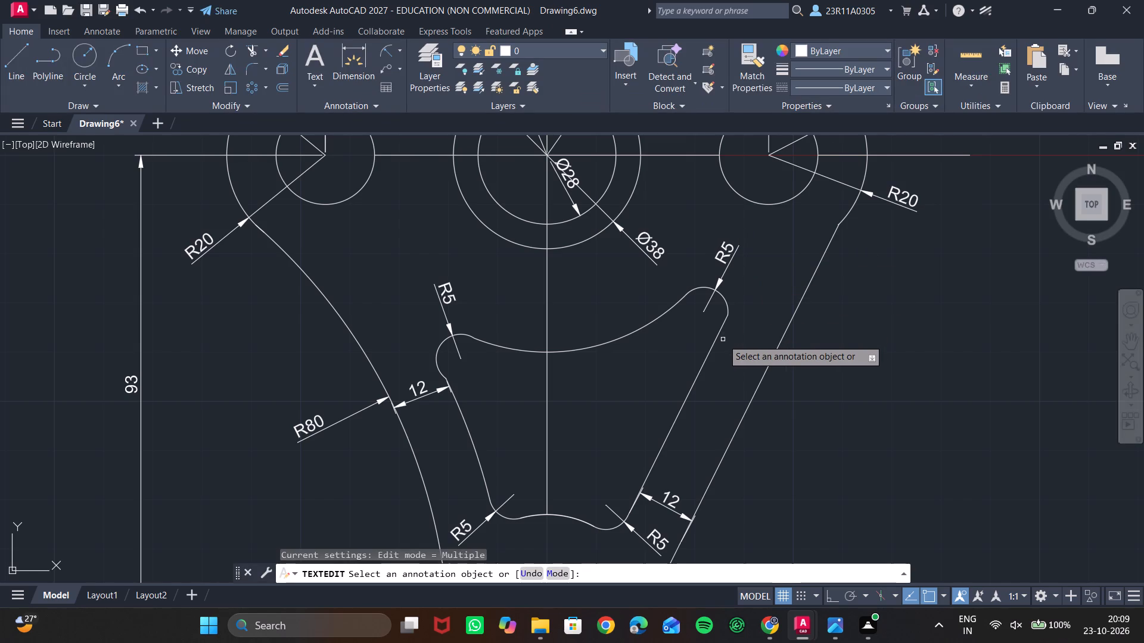
scroll(723, 339, "up", 1)
scroll(723, 339, "down", 2)
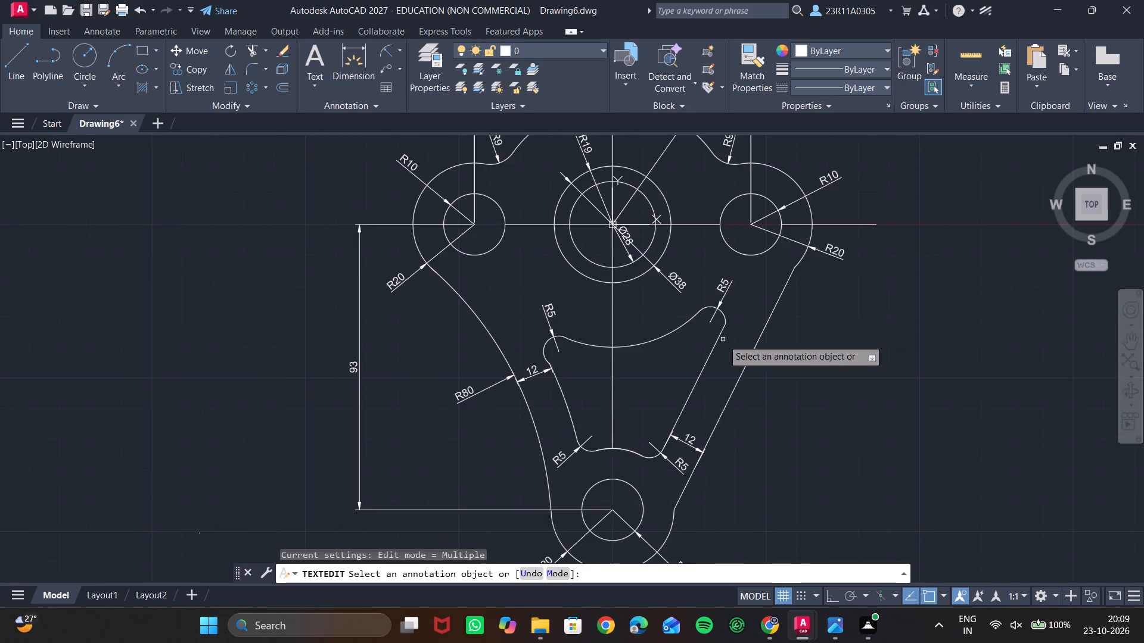
scroll(723, 339, "down", 1)
middle_click_drag(723, 339, 707, 372)
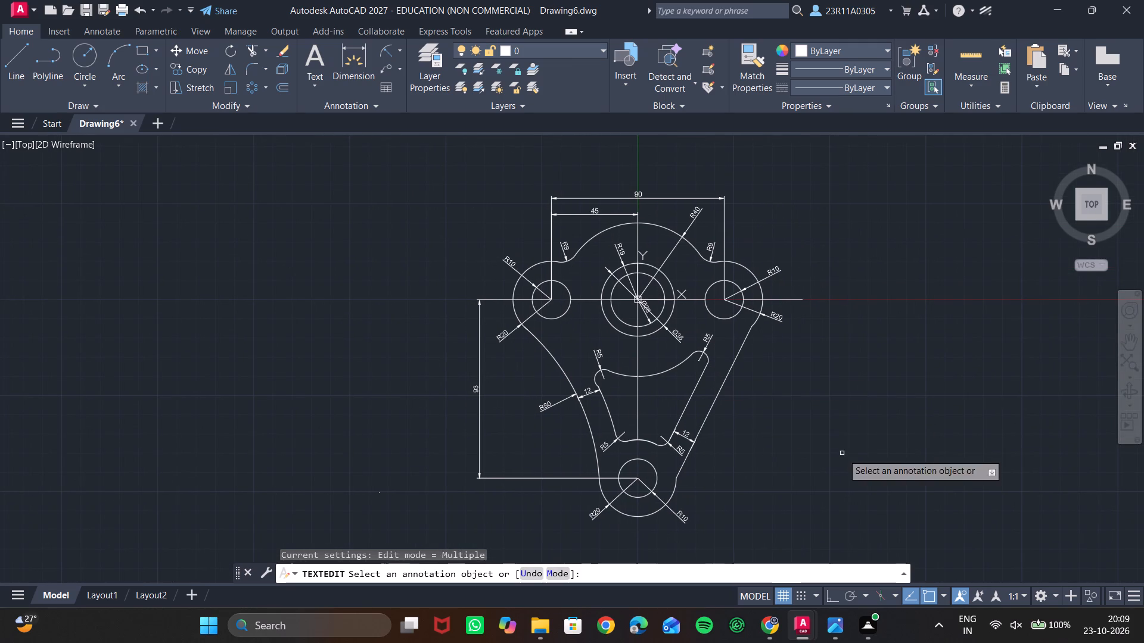
key("Escape")
key("Escape")
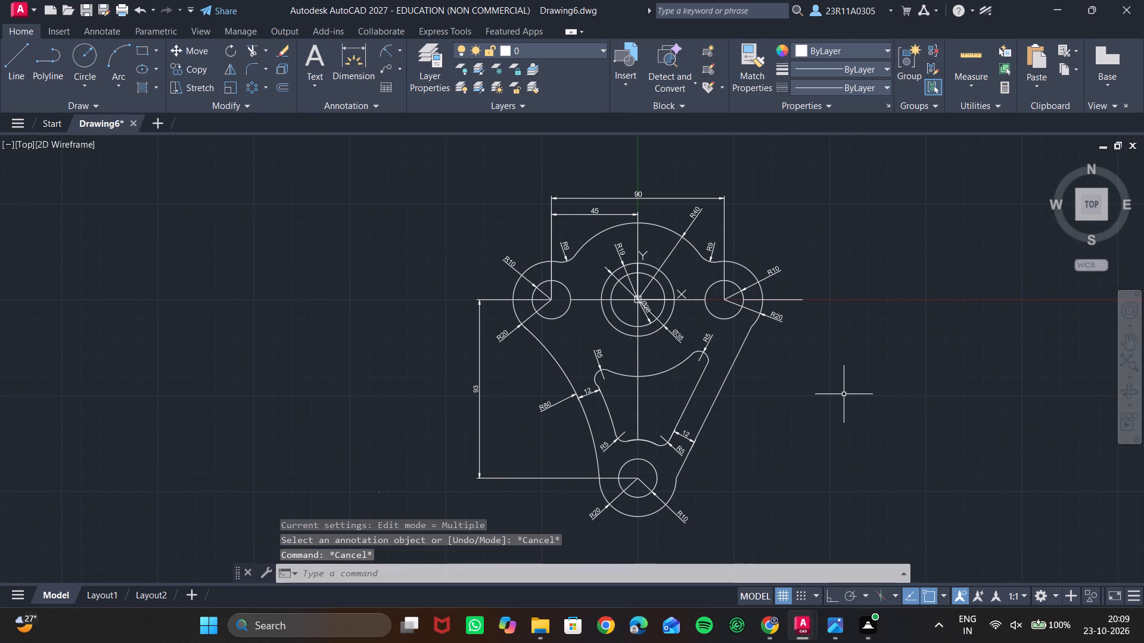
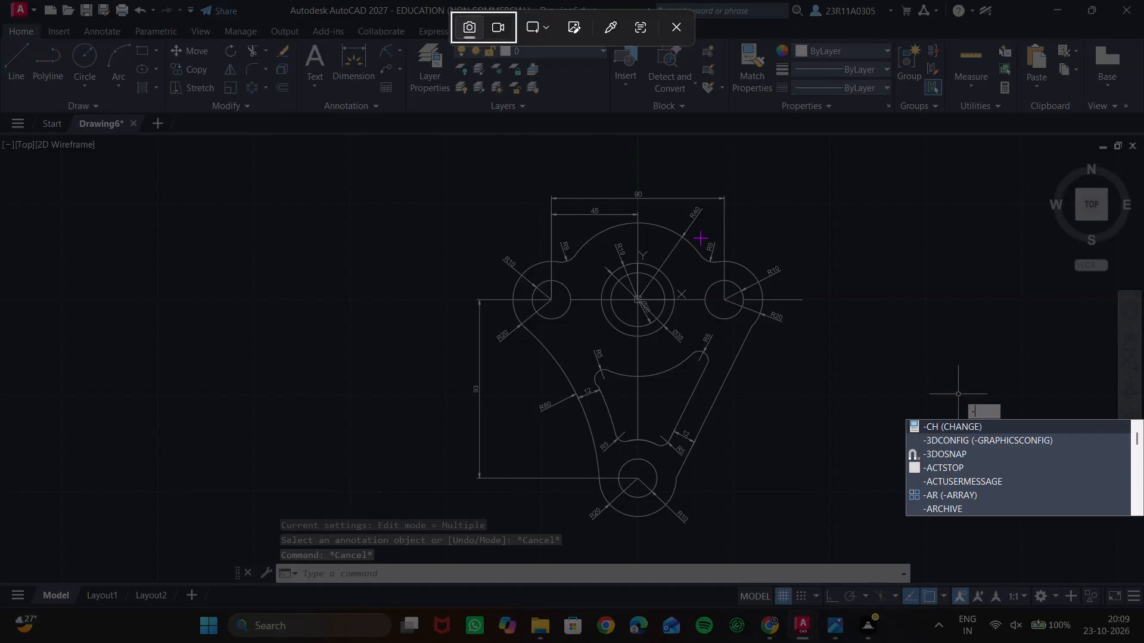
Discard the open screen capture and take a new rectangular screenshot framing the whole dimensioned plate with all its dimensions.
key("Escape")
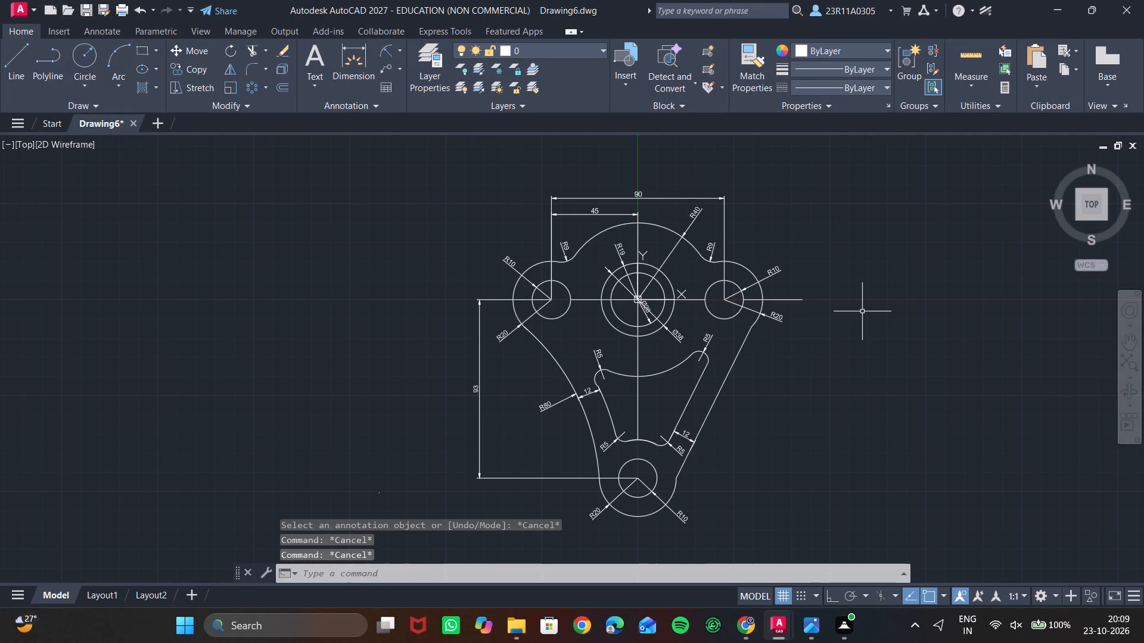
key("Print")
left_click_drag(446, 160, 446, 163)
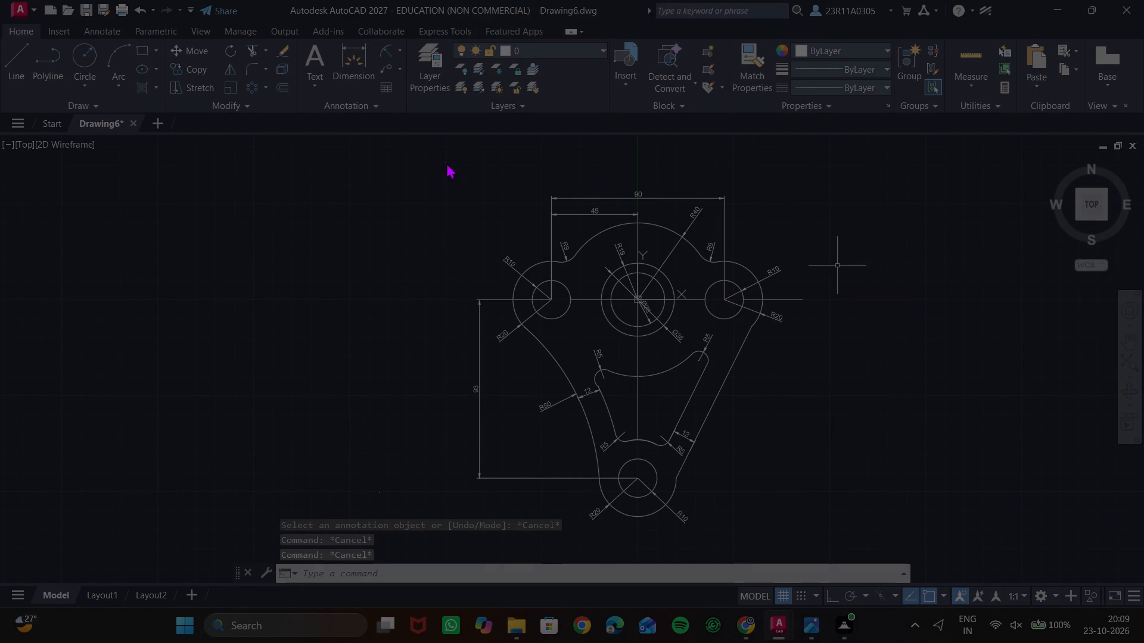
left_click_drag(446, 163, 759, 547)
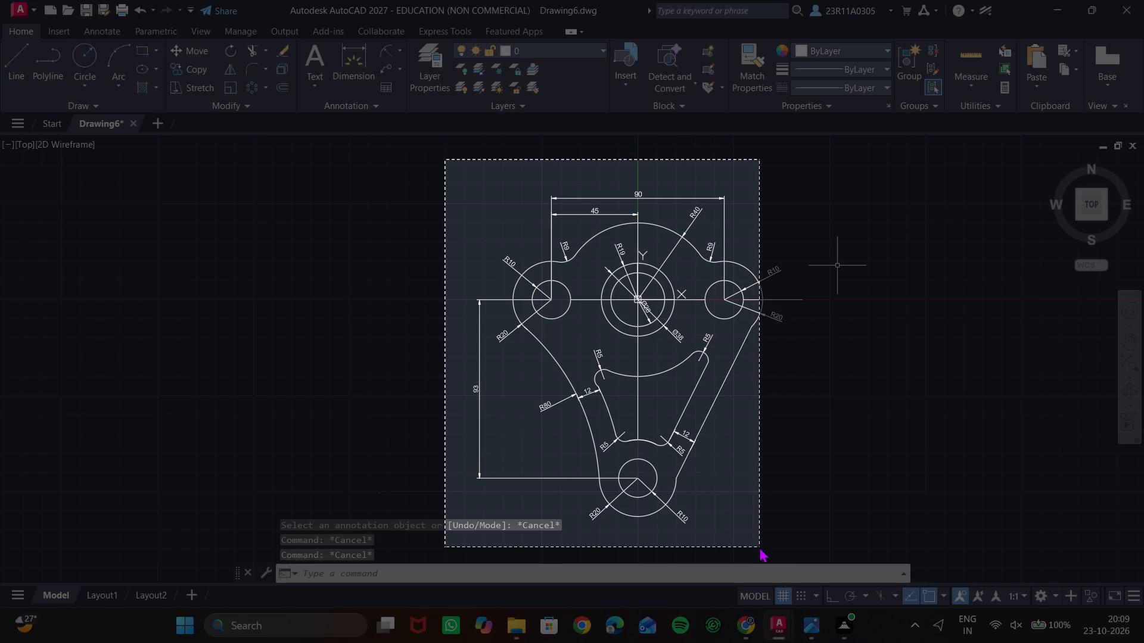
left_click_drag(759, 547, 816, 546)
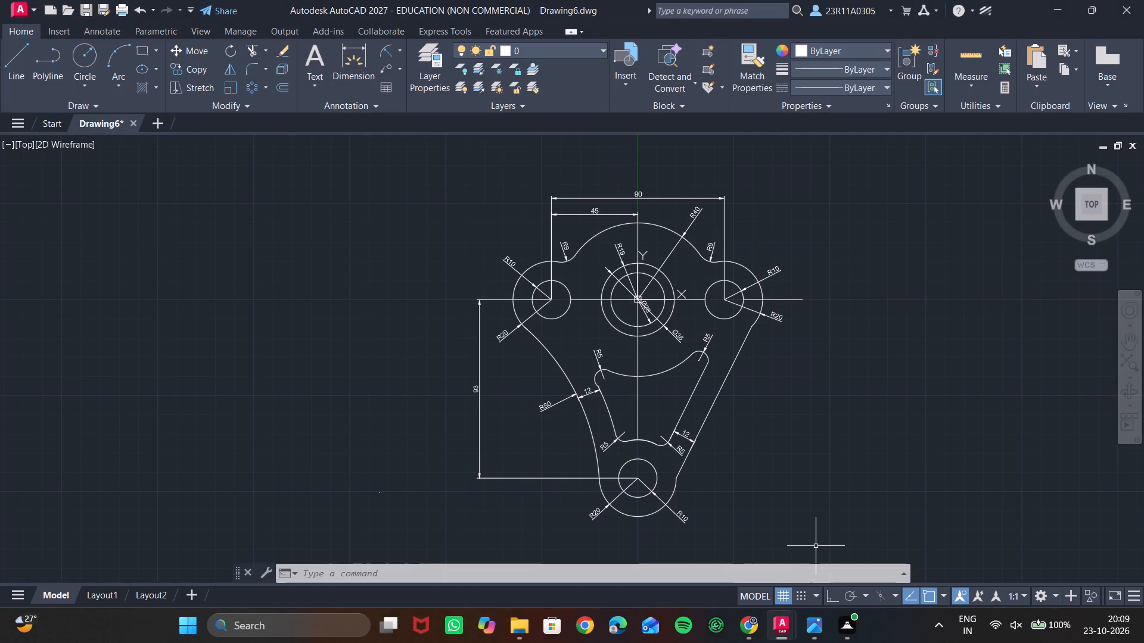